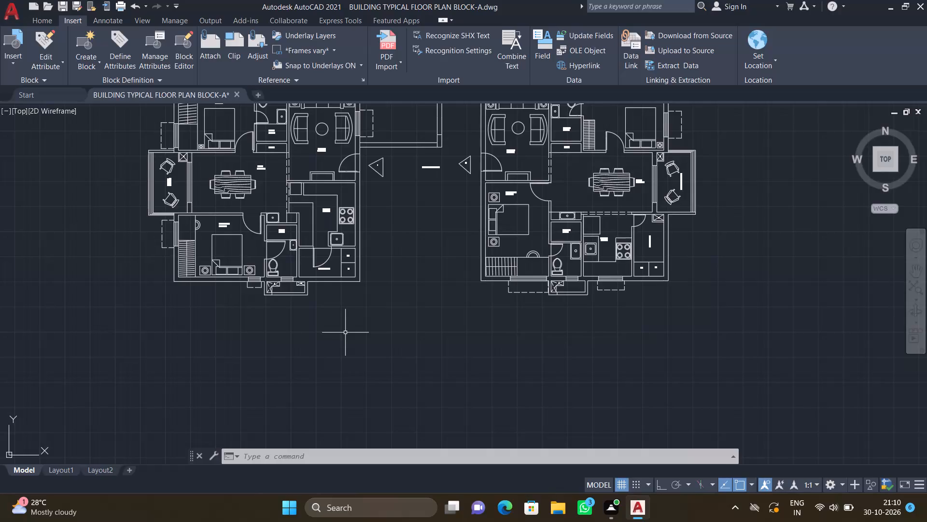
With Ortho on, draw a long vertical line straight down from the lower corridor-side corner of unit 5's outer wall.
key("l")
key("Return")
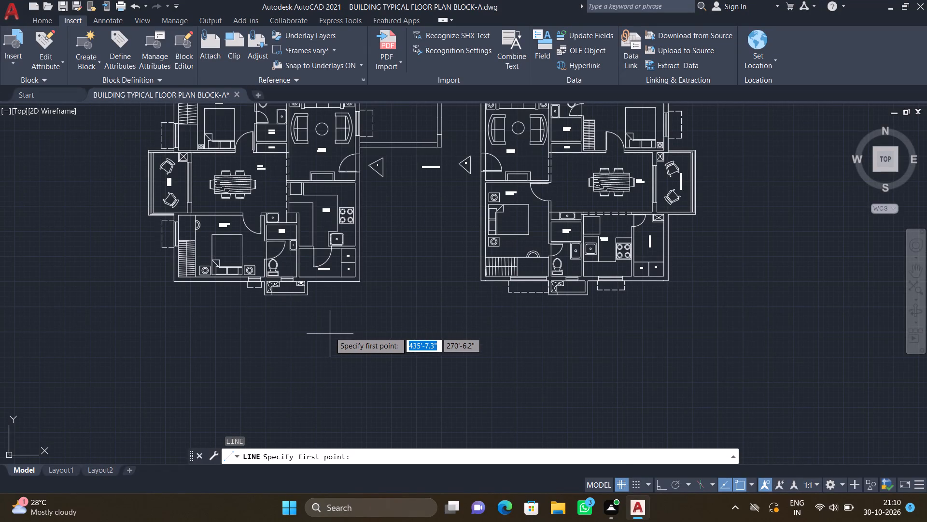
scroll(347, 297, "up", 1)
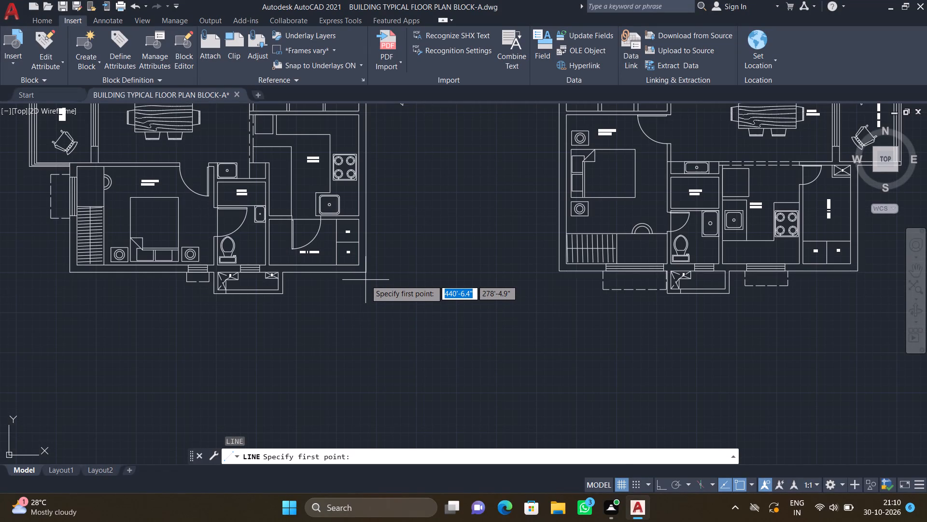
left_click(365, 274)
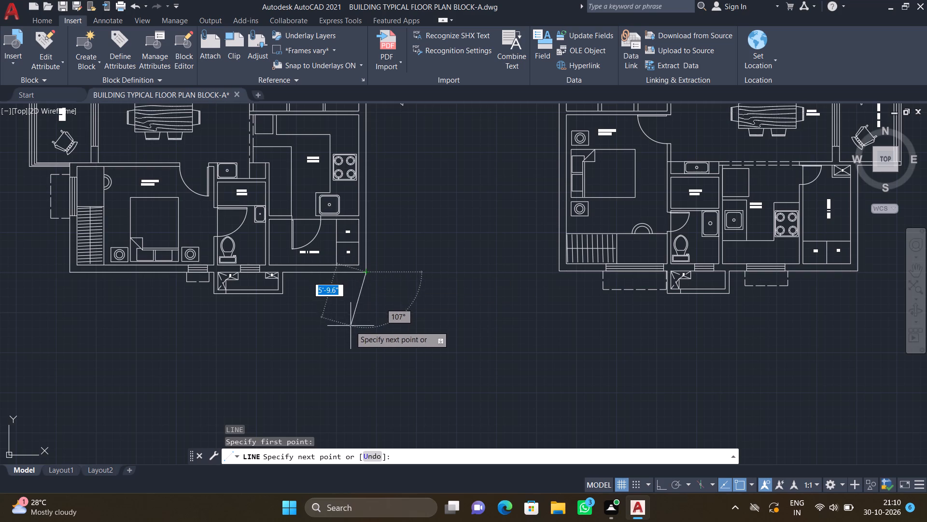
key("F8")
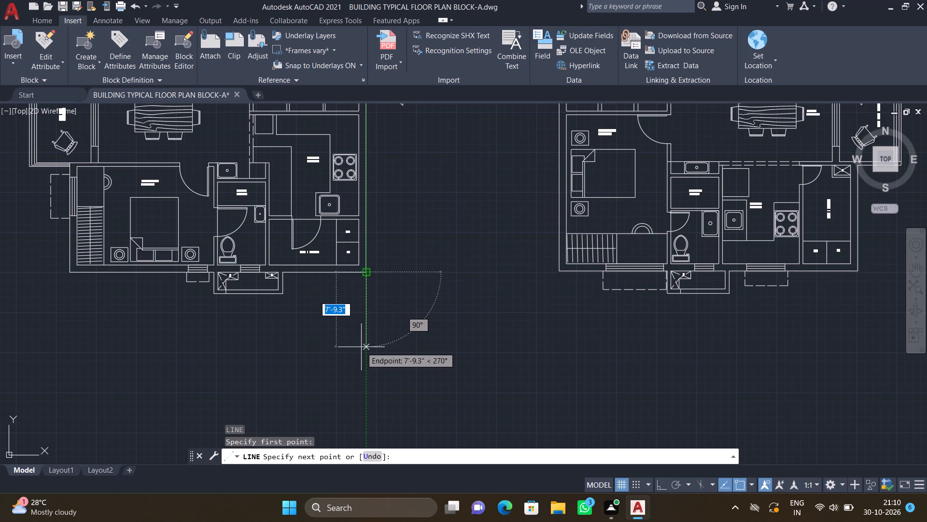
scroll(359, 330, "down", 4)
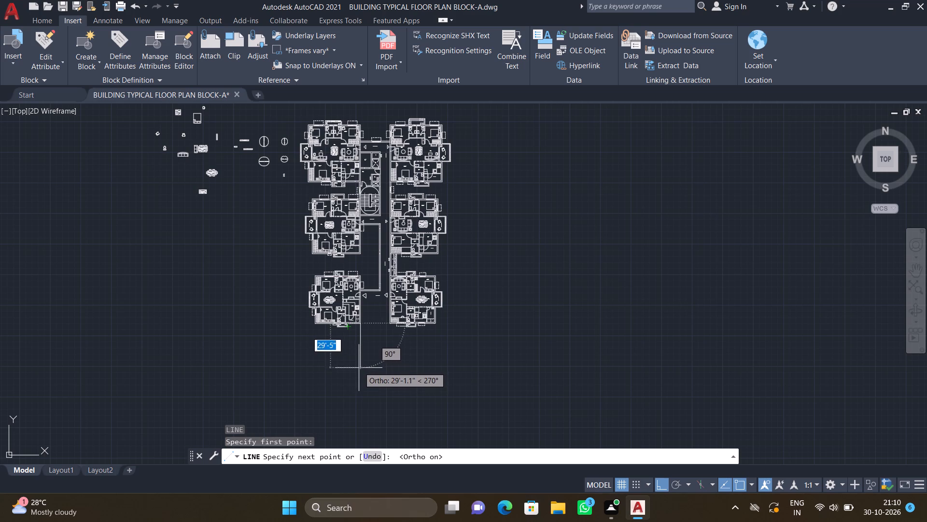
scroll(368, 371, "down", 2)
scroll(368, 412, "up", 2)
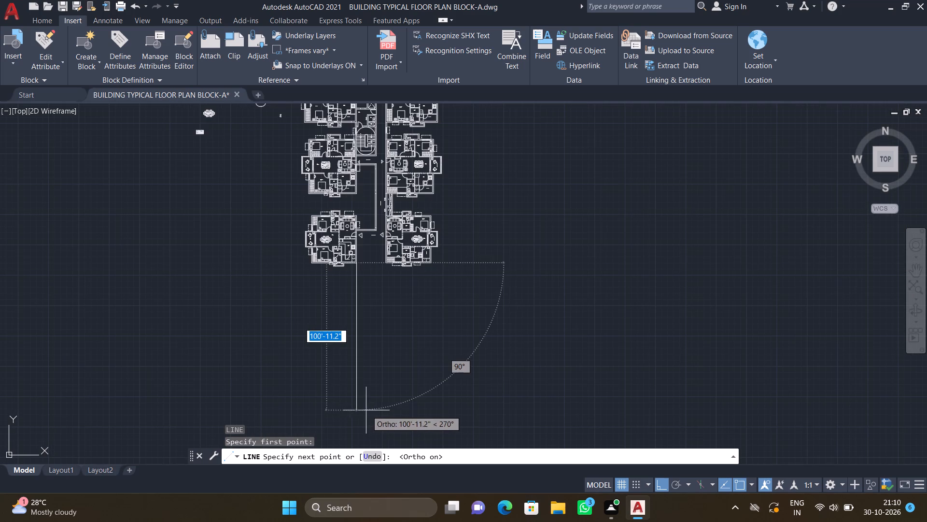
scroll(361, 348, "up", 1)
left_click(355, 349)
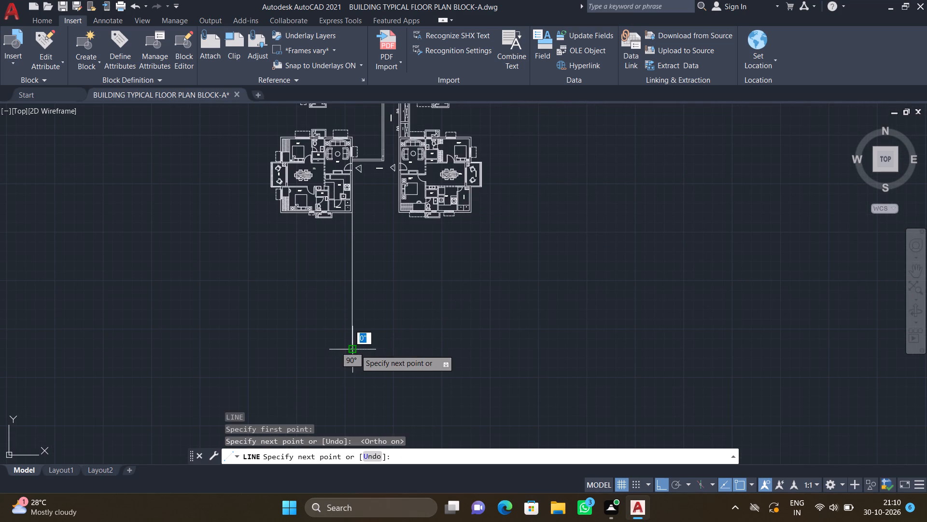
key("Return")
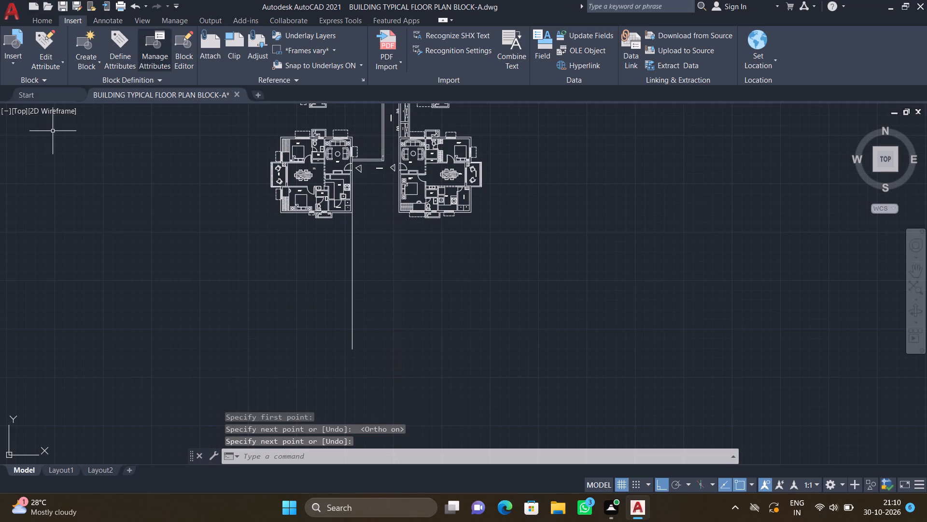
Draw a three-sided outline from unit 5's kitchen wall below the corridor: about 13'-7" across, 6'-7" down, and back to the wall.
scroll(356, 197, "up", 2)
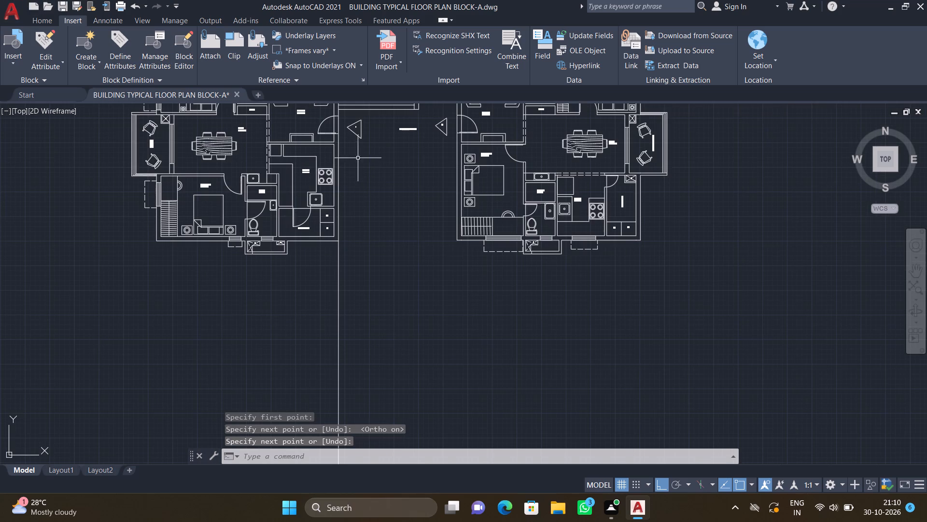
key("l")
key("Return")
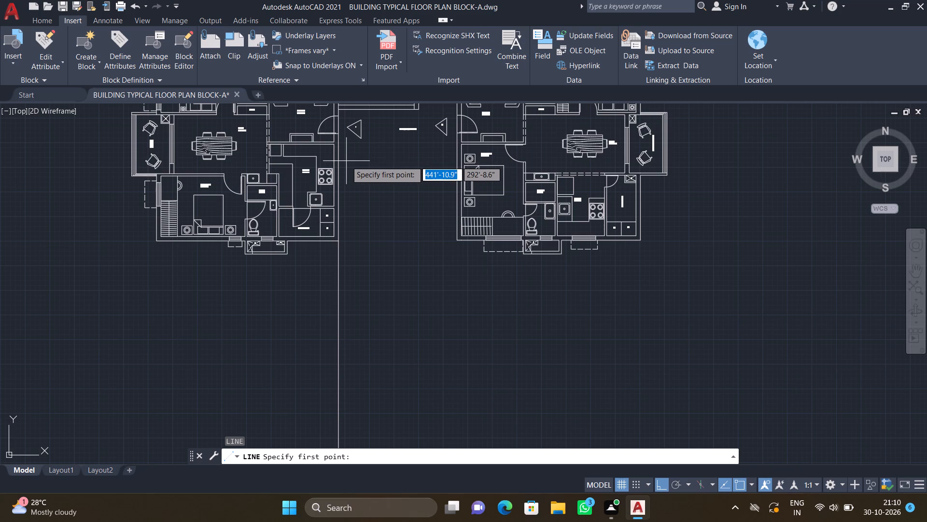
scroll(347, 164, "up", 1)
scroll(347, 160, "down", 1)
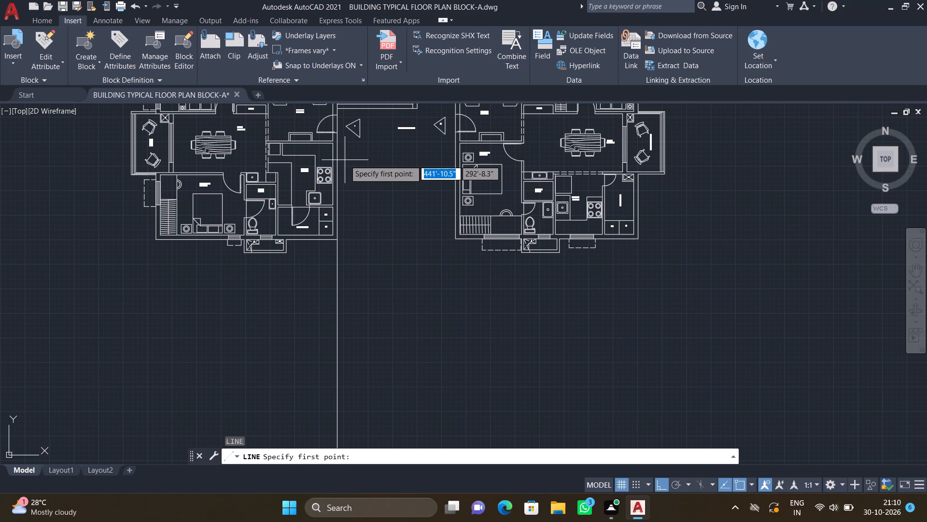
scroll(353, 132, "up", 2)
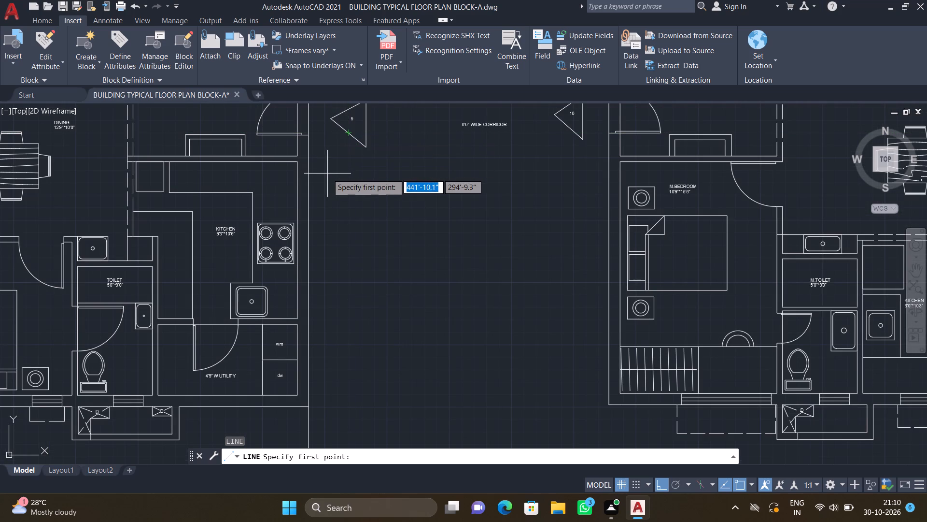
left_click(306, 155)
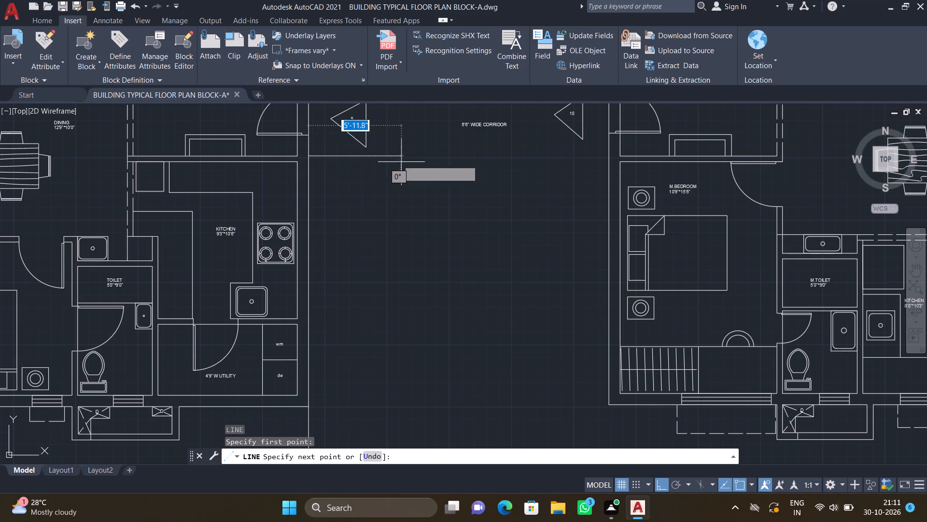
scroll(422, 164, "down", 2)
scroll(432, 165, "up", 2)
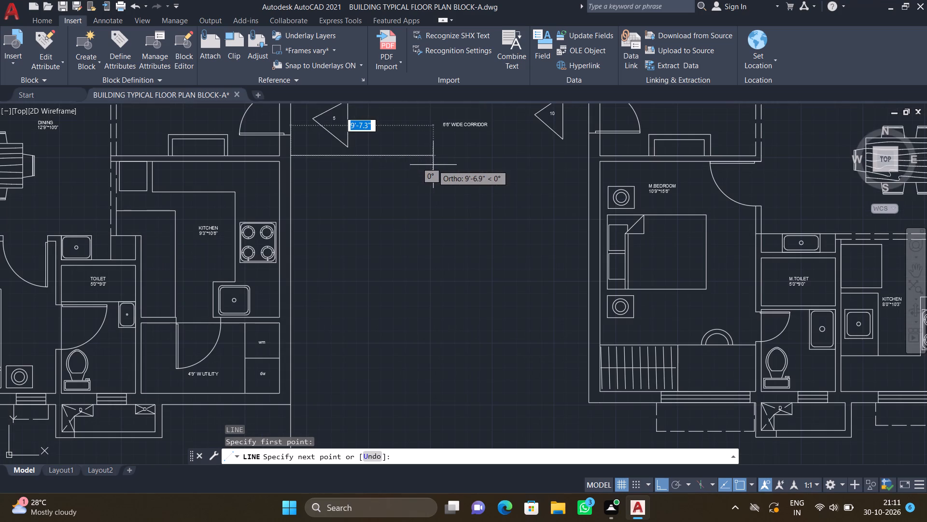
scroll(454, 167, "down", 1)
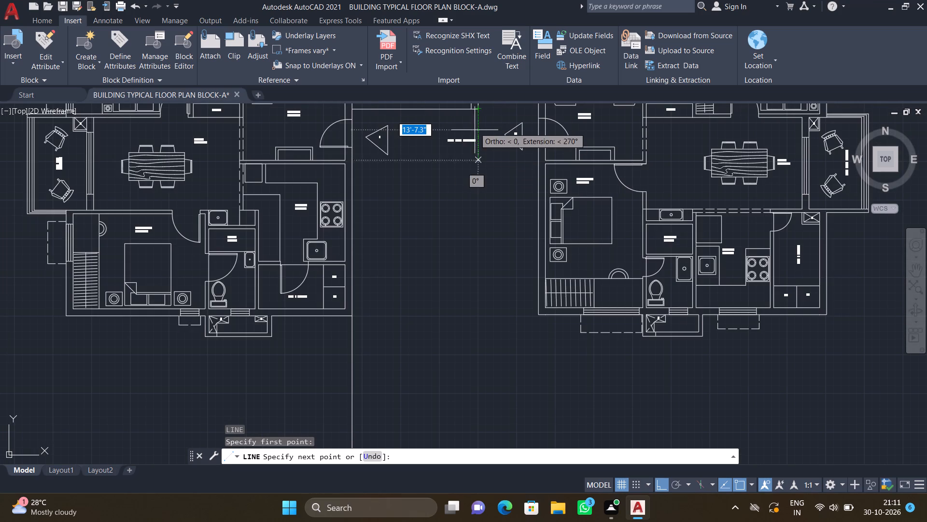
left_click(476, 159)
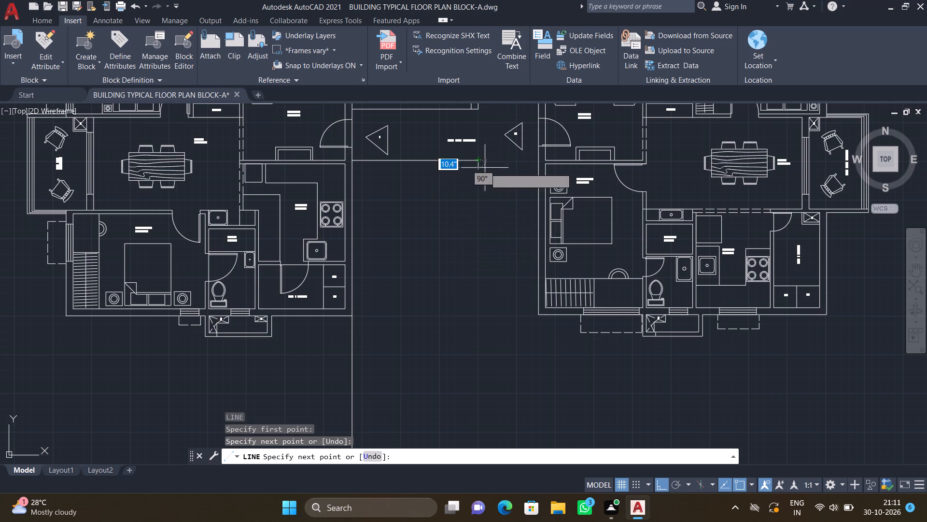
scroll(478, 217, "up", 1)
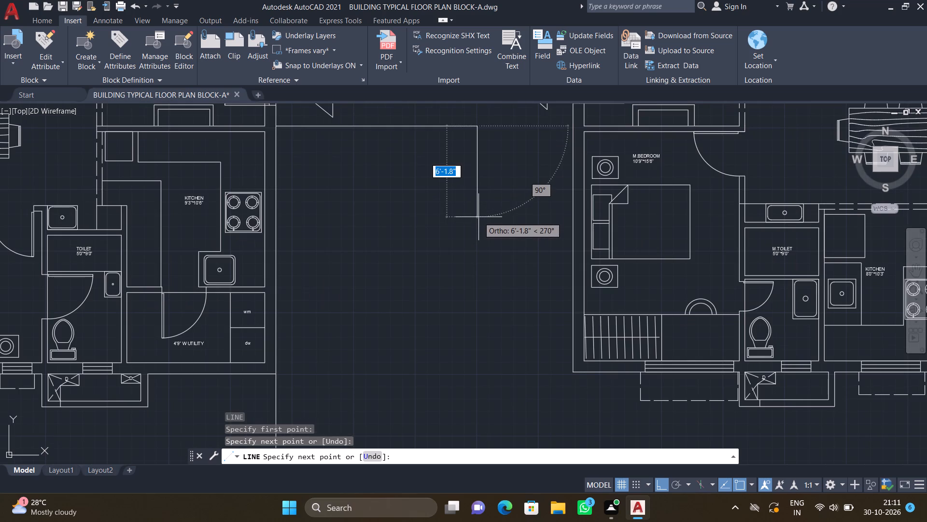
scroll(464, 231, "down", 1)
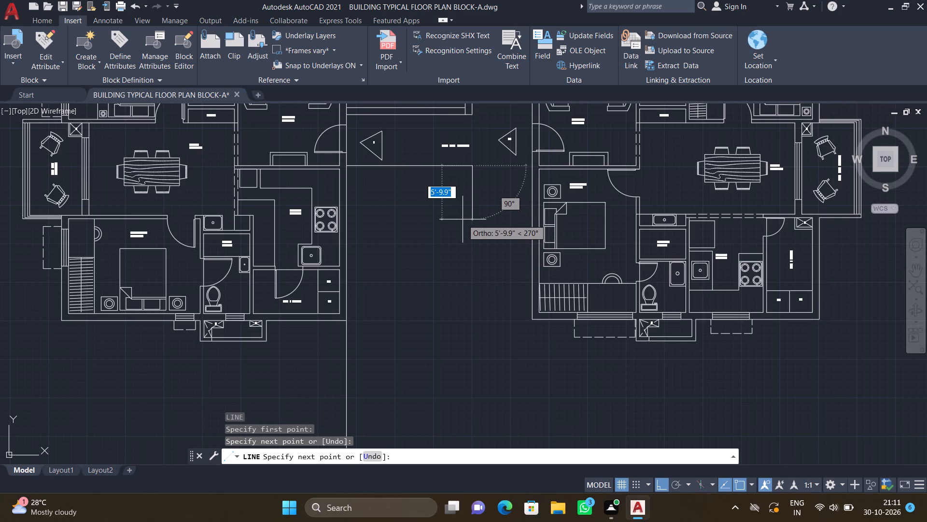
scroll(463, 222, "up", 1)
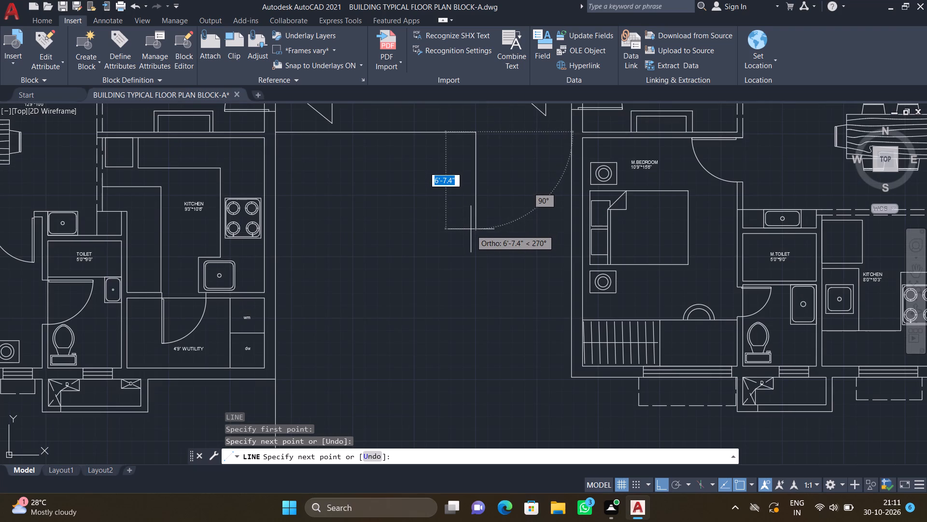
left_click(471, 228)
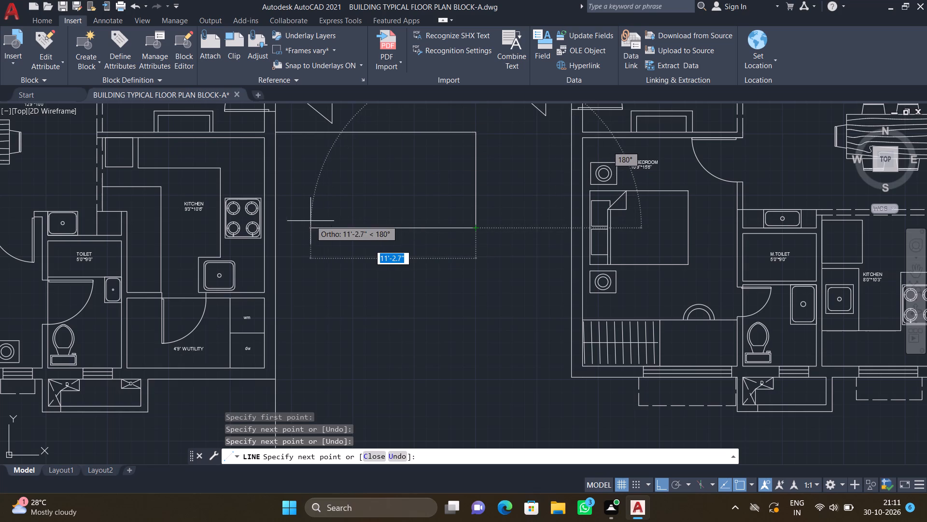
scroll(303, 228, "up", 1)
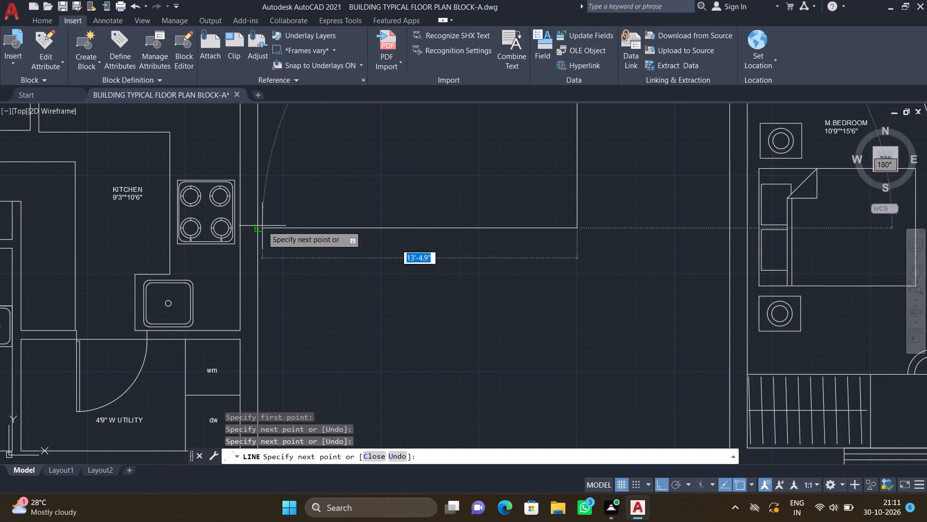
left_click(257, 225)
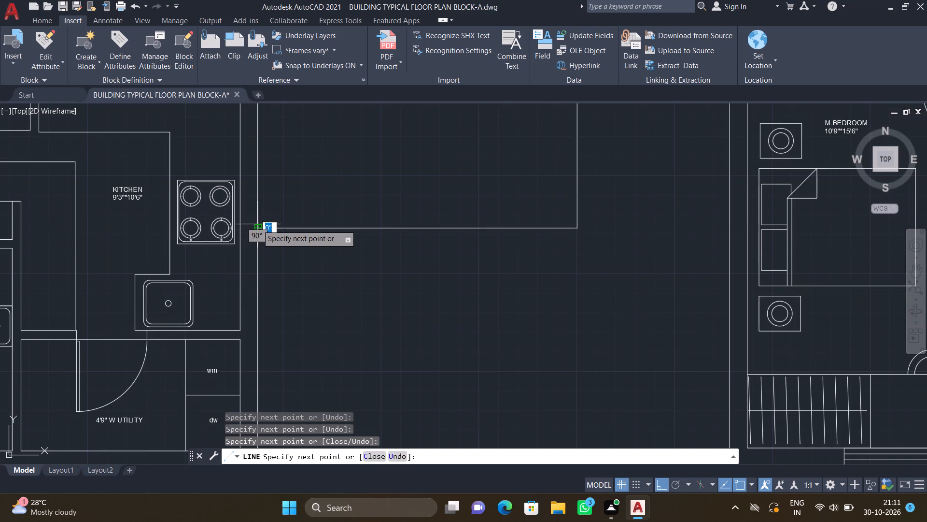
key("Return")
Offset the bottom line of the new rectangular outline 9" downward.
scroll(248, 215, "down", 2)
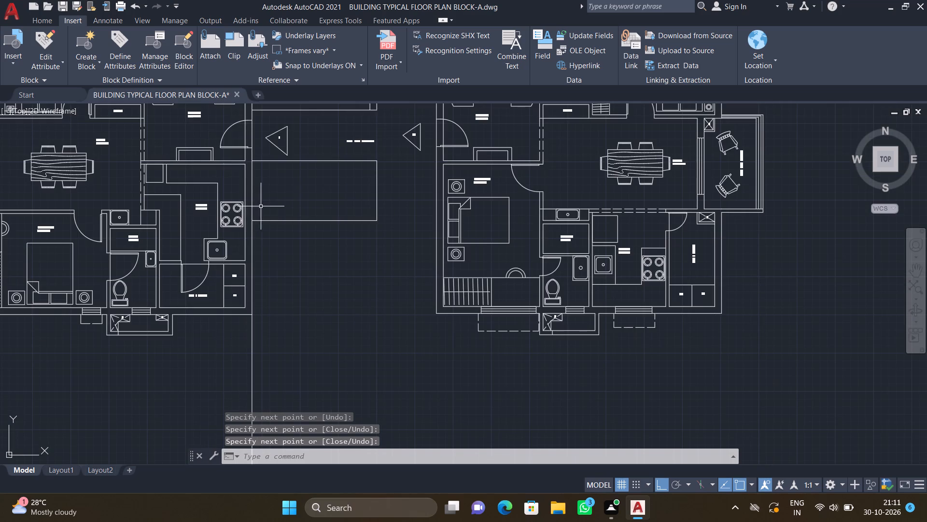
scroll(285, 187, "up", 1)
key("o")
key("Return")
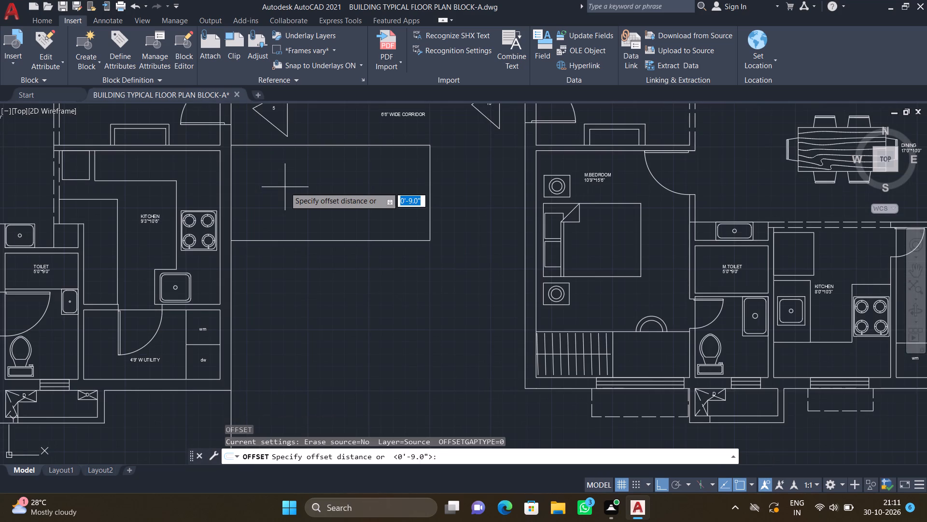
type("9\"")
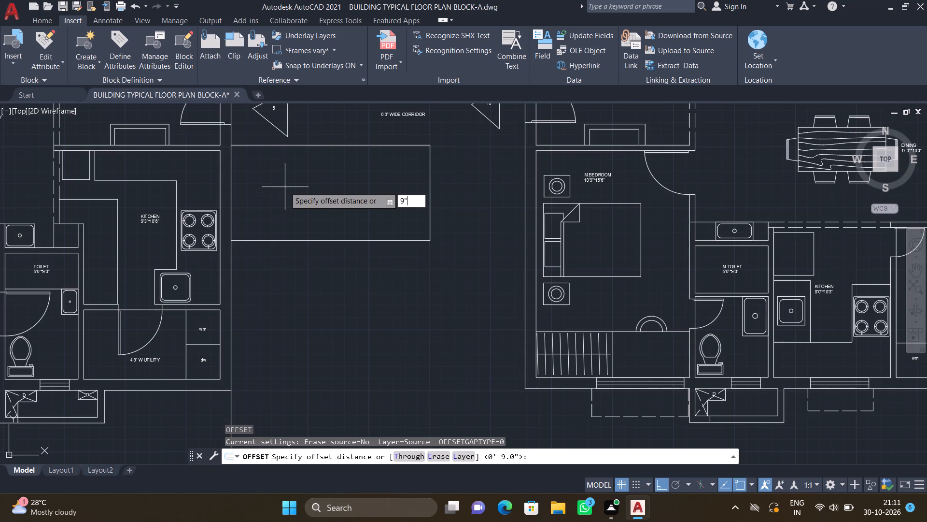
key("Return")
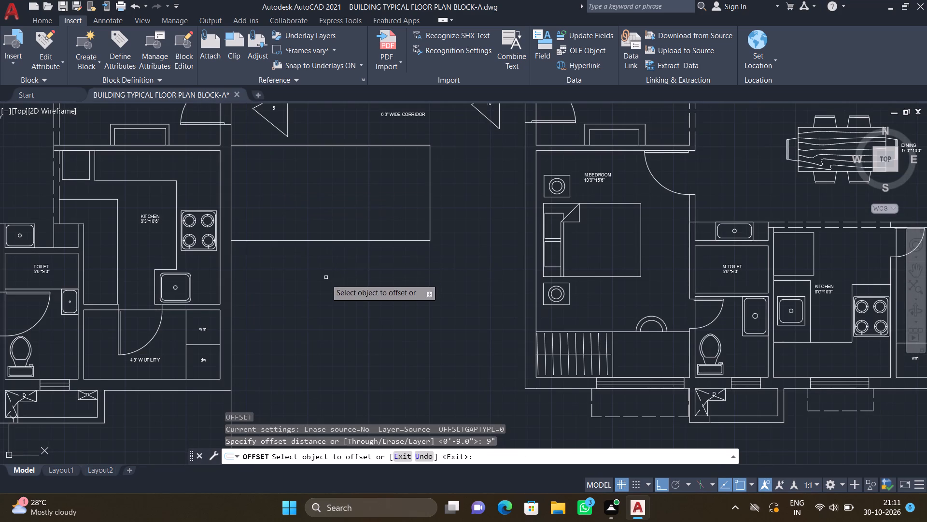
left_click(330, 239)
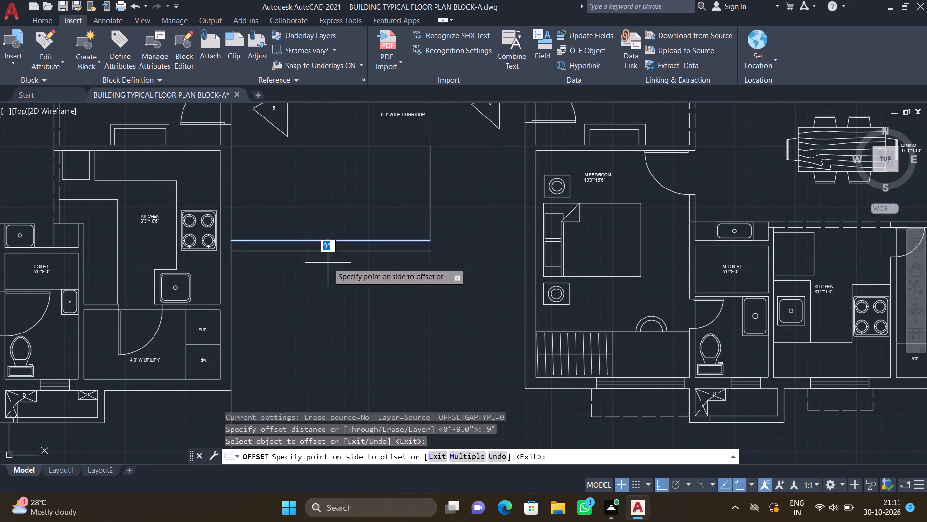
left_click(328, 263)
key("Return")
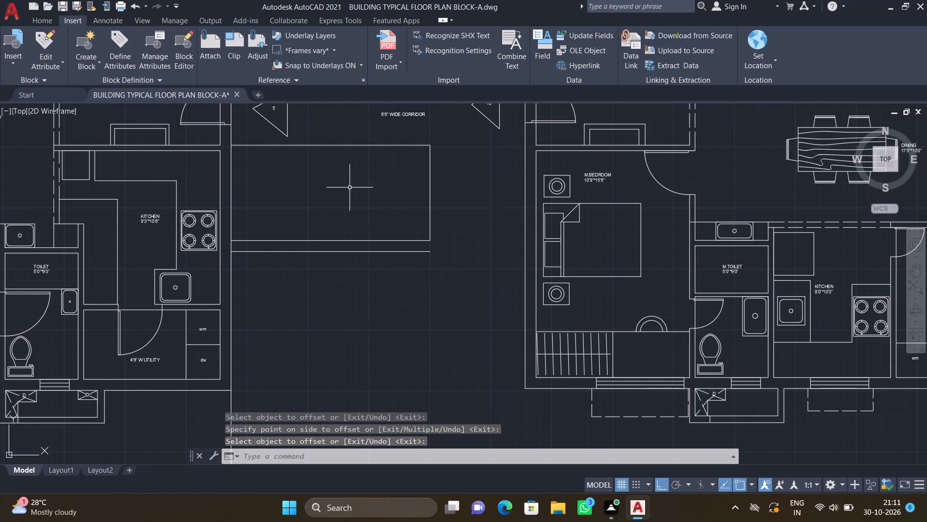
Draw a horizontal line about 14'-7" long just below the outline's top edge, from unit 5's wall past the outline's far side.
key("l")
key("Return")
scroll(239, 159, "up", 1)
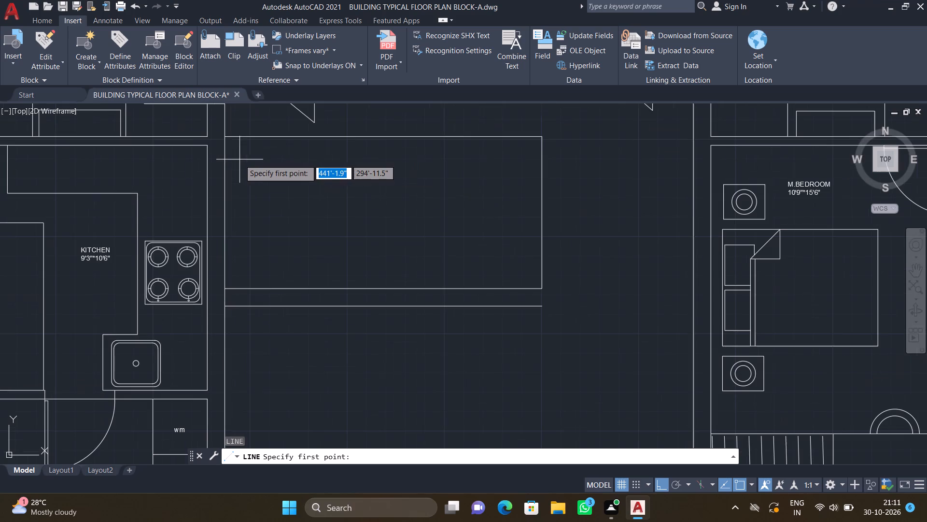
left_click(226, 158)
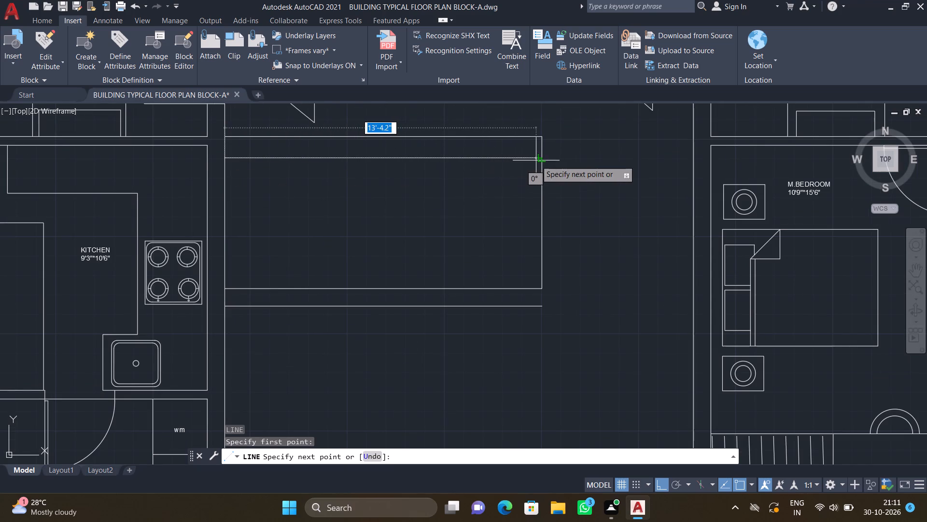
scroll(536, 160, "up", 1)
scroll(560, 156, "down", 1)
scroll(572, 157, "up", 1)
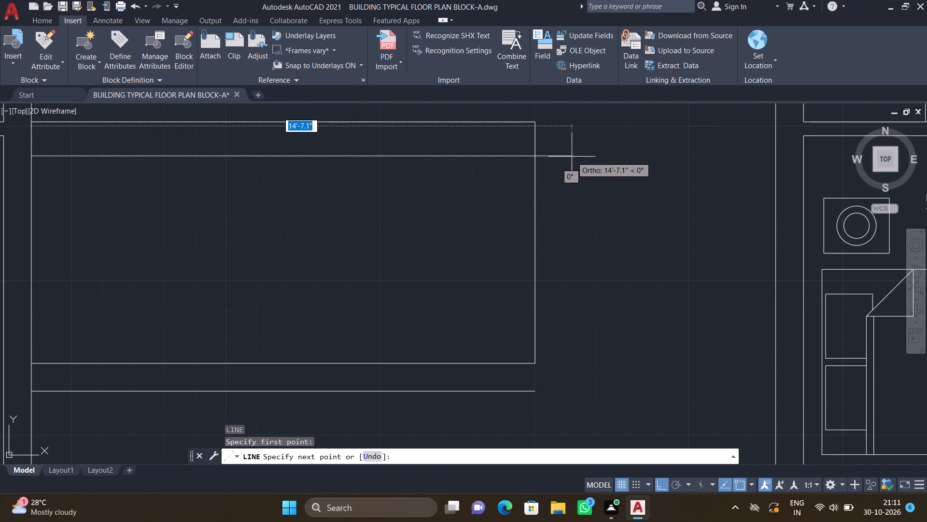
left_click(571, 157)
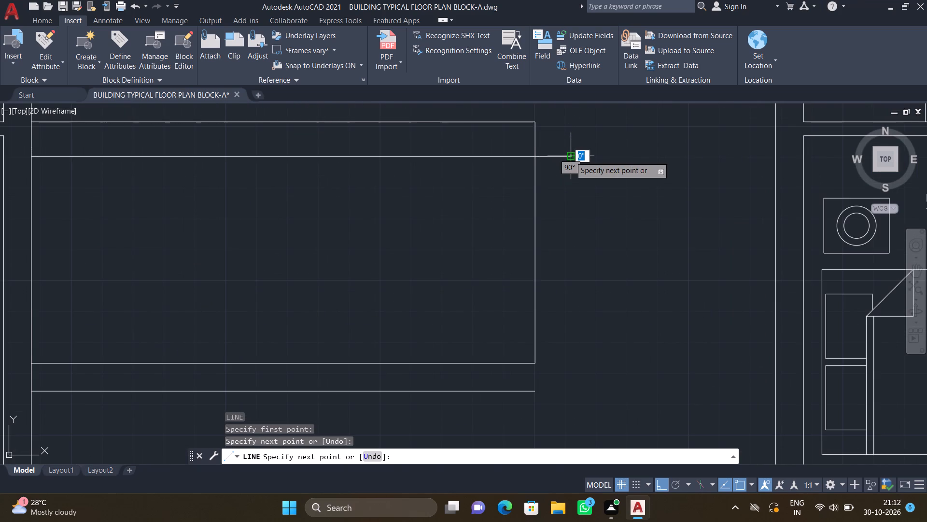
key("Return")
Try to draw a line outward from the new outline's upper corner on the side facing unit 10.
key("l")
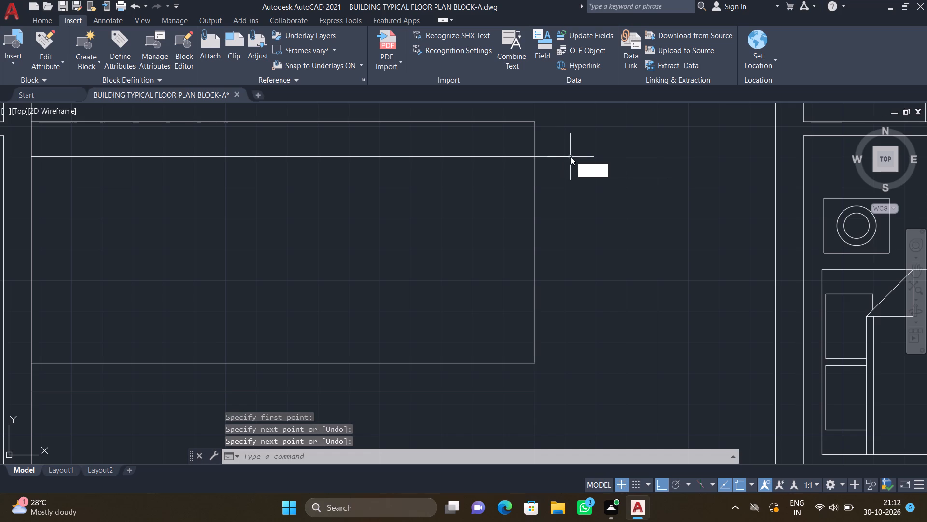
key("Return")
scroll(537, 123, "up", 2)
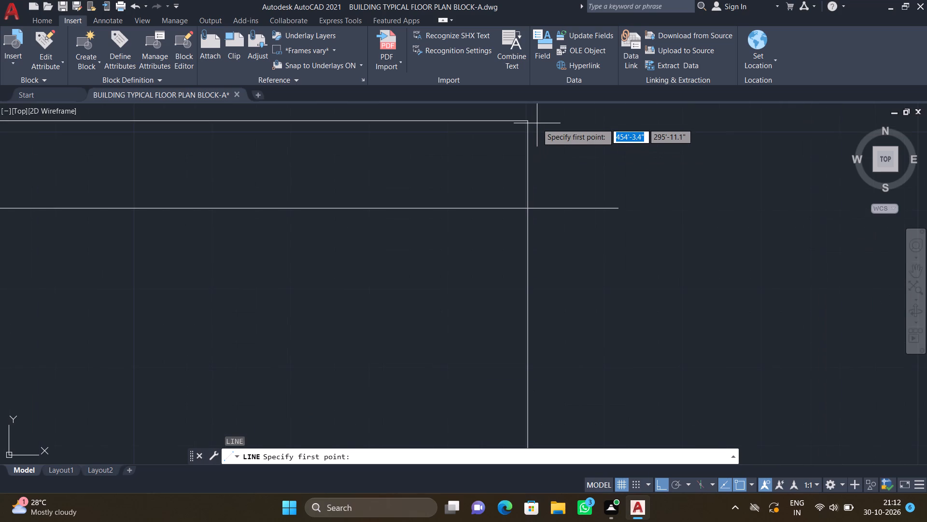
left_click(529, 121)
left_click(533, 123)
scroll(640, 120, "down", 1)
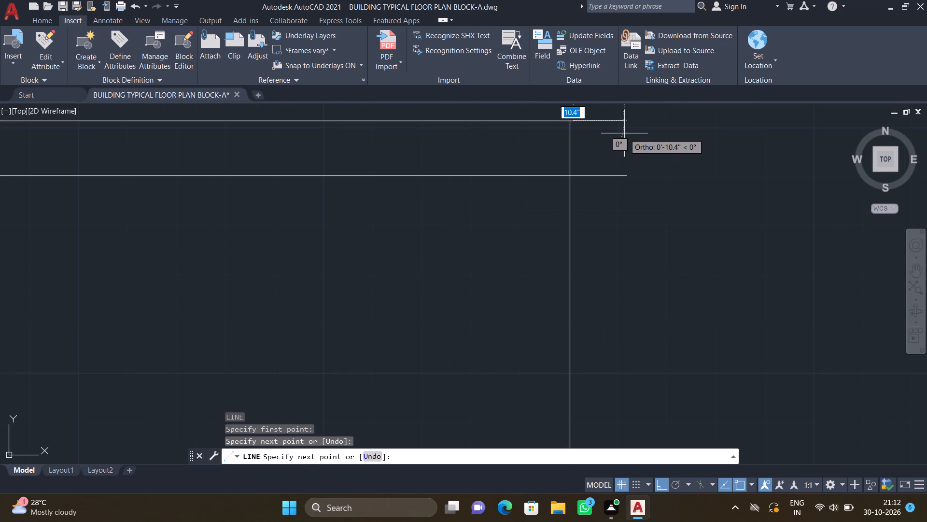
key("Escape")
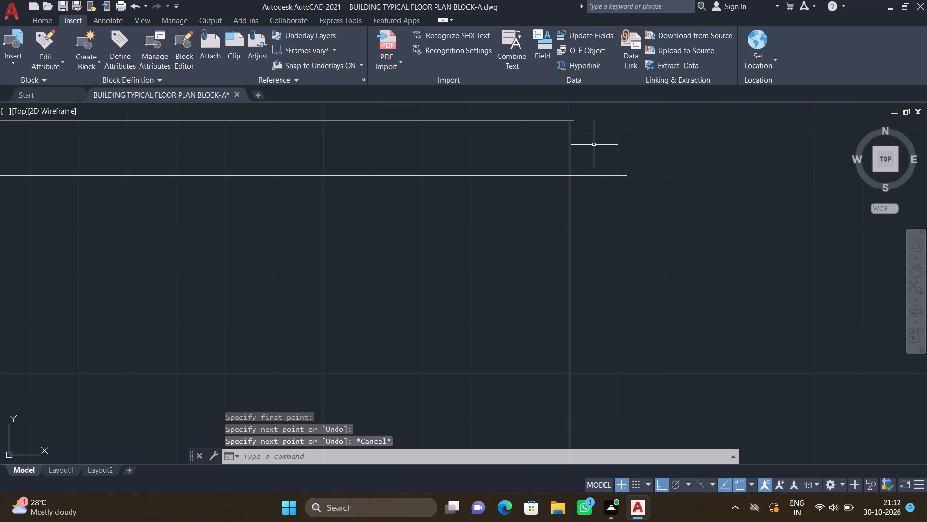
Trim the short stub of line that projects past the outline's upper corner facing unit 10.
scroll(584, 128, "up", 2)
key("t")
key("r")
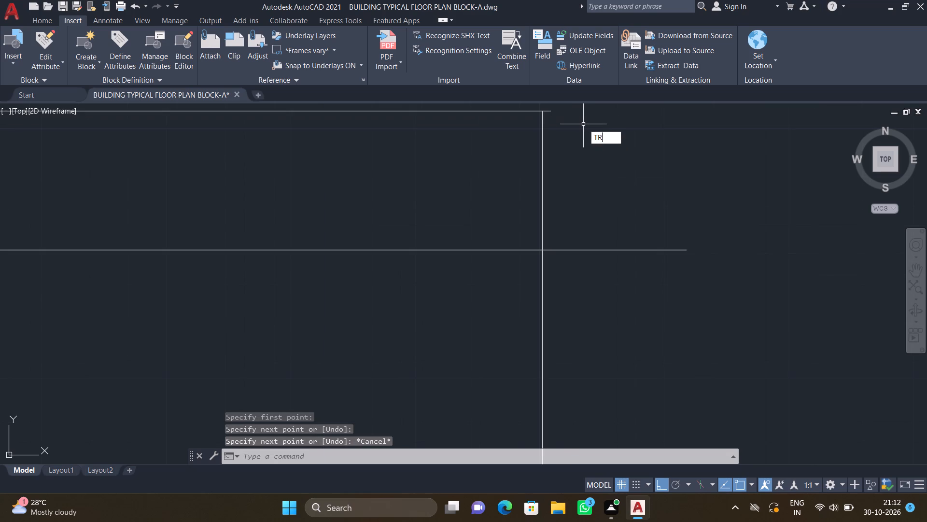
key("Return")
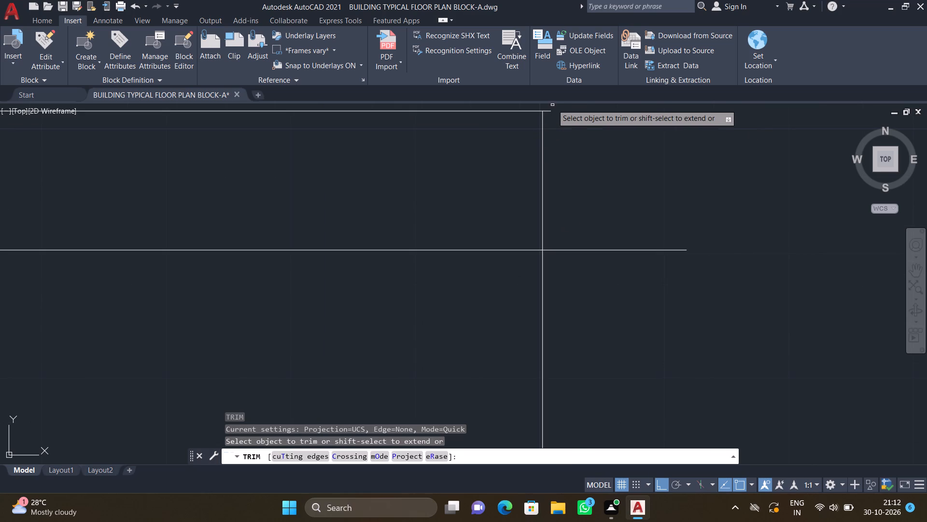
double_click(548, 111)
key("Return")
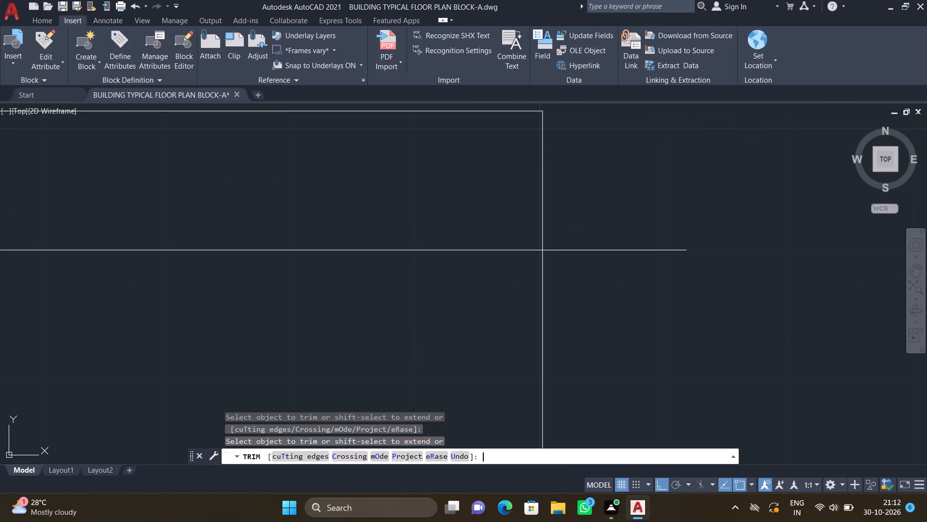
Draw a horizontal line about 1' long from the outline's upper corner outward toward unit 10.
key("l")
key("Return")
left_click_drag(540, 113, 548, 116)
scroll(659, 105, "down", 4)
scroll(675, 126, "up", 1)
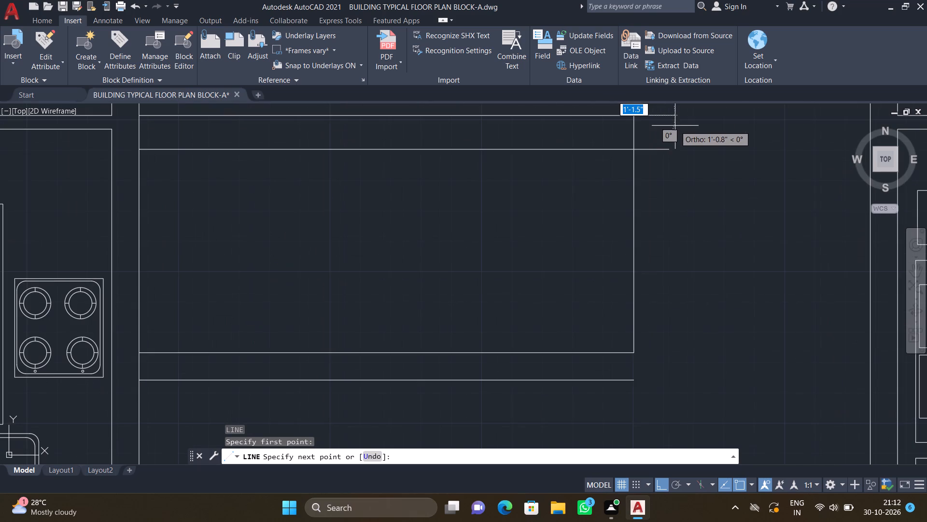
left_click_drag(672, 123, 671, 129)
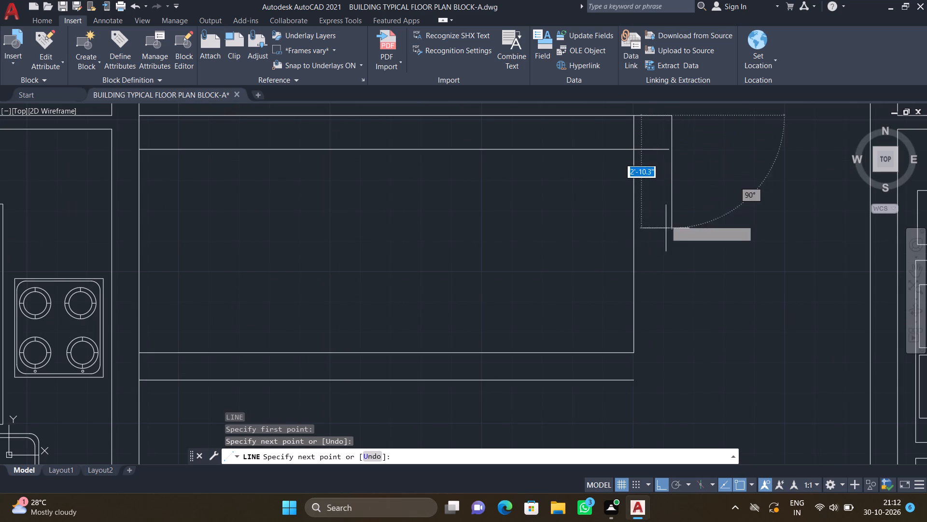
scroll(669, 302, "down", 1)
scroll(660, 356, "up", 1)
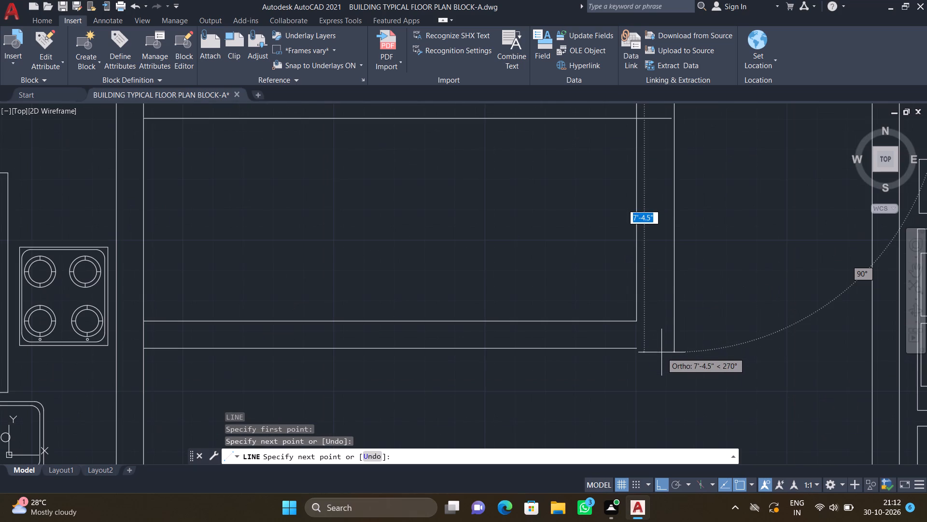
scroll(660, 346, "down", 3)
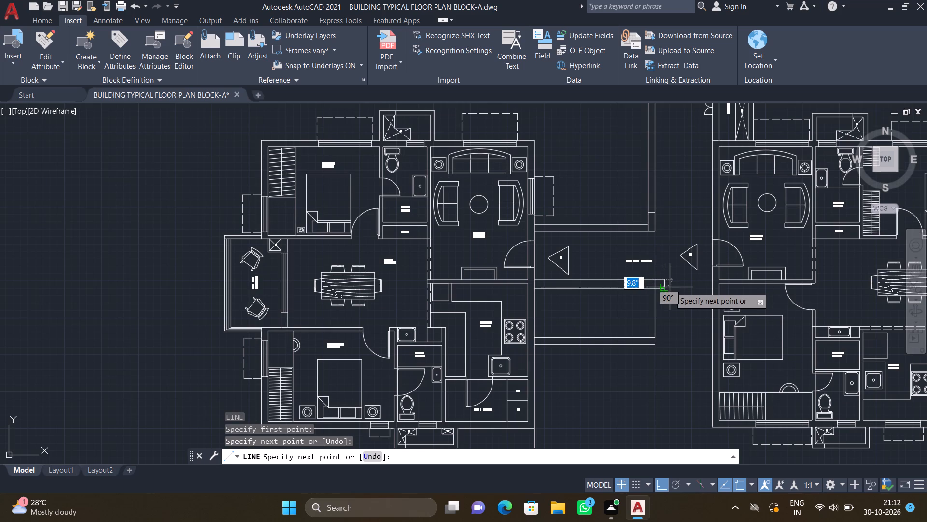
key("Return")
Trim the overhanging ends of both upper horizontal lines back to the outline's vertical side facing unit 10.
scroll(665, 286, "up", 2)
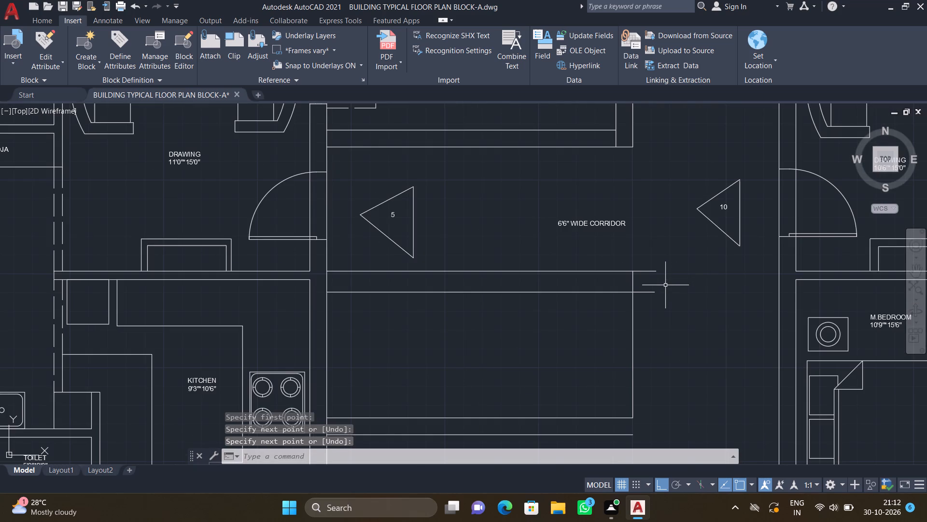
type("TR")
key("Return")
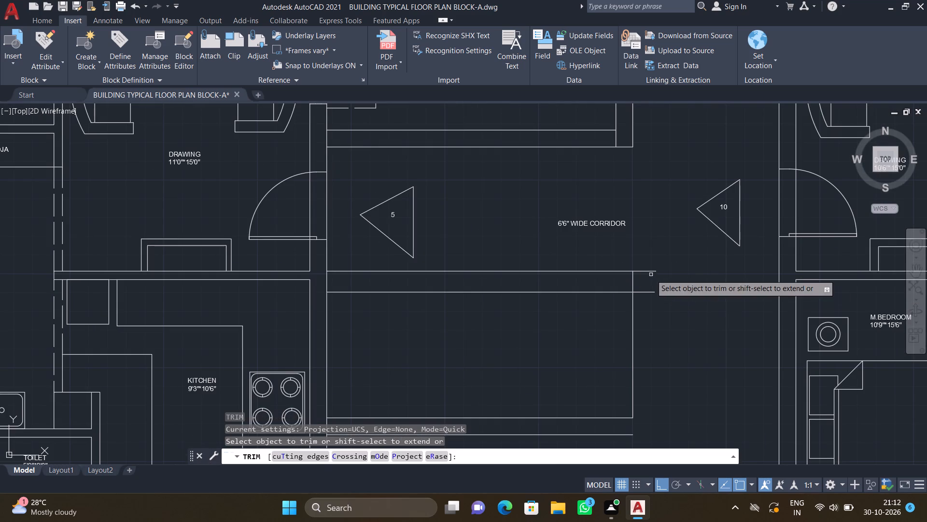
scroll(643, 282, "up", 2)
left_click_drag(630, 238, 647, 327)
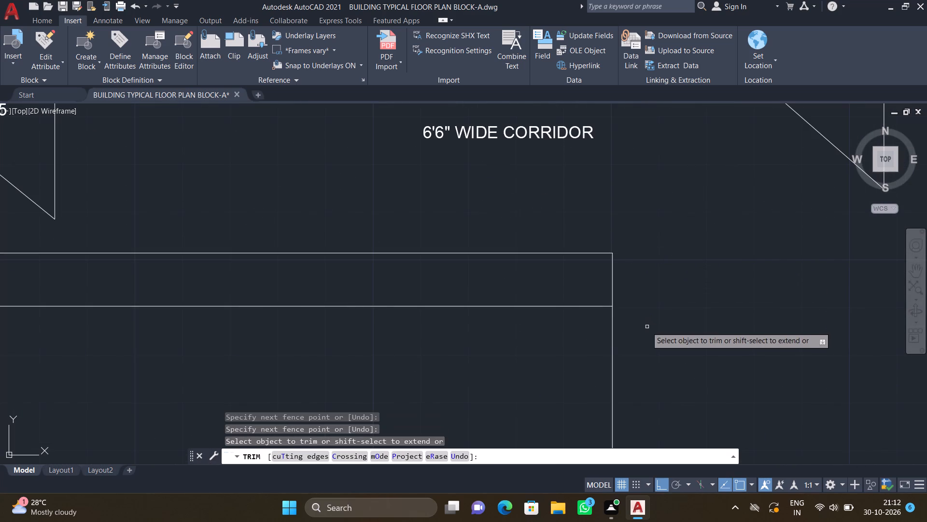
key("Return")
scroll(618, 300, "down", 2)
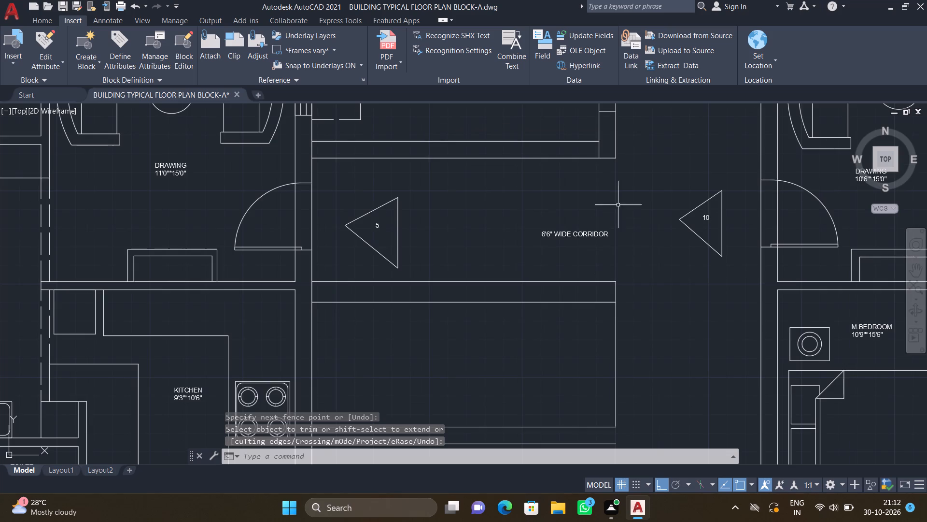
Offset the outline's vertical side facing unit 10 by 9" inward, toward unit 5.
scroll(618, 160, "up", 1)
scroll(579, 357, "down", 2)
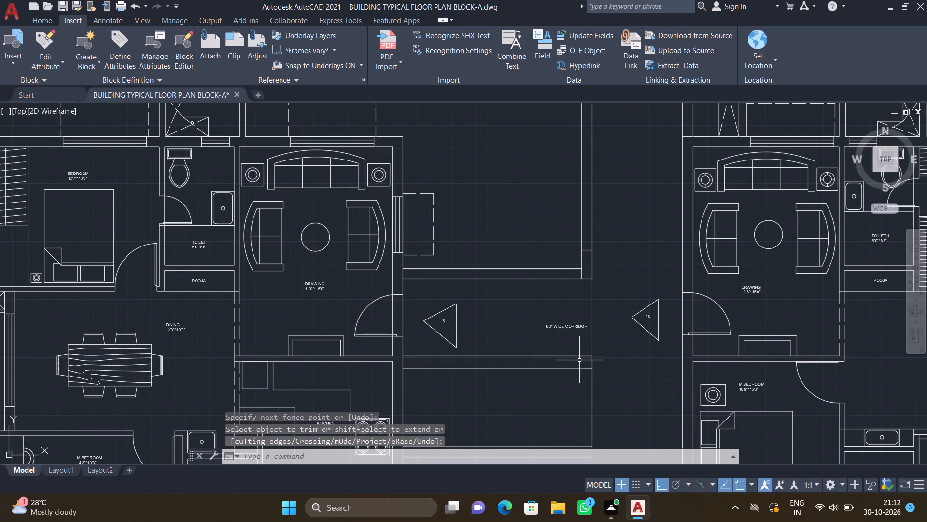
key("o")
key("Return")
type("9\"")
key("Return")
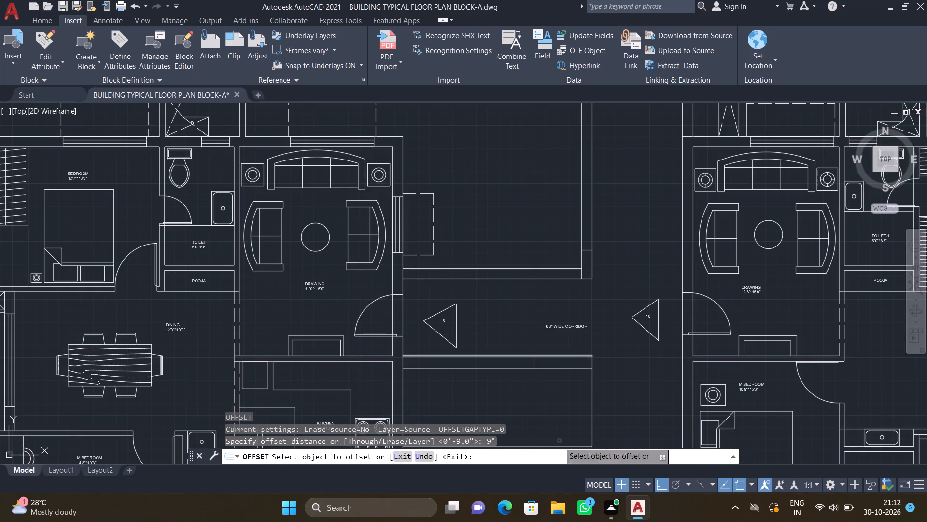
scroll(595, 424, "down", 1)
scroll(591, 418, "up", 1)
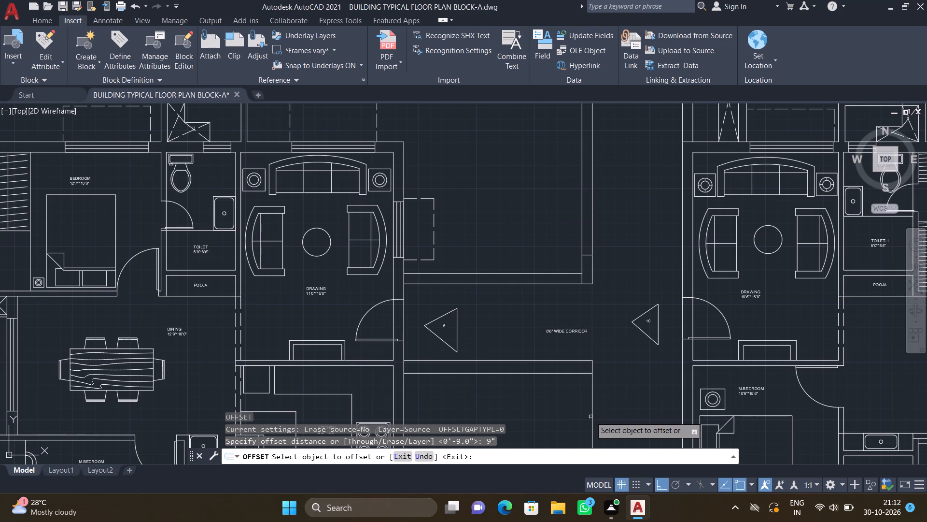
left_click_drag(593, 415, 589, 414)
left_click(570, 414)
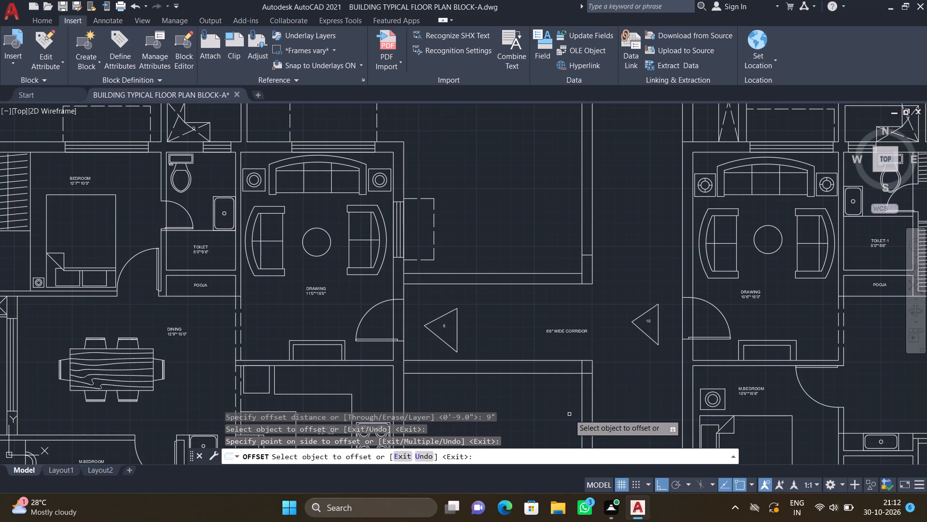
key("Return")
Extend the outline's outer vertical line facing unit 10 down to the lowest horizontal wall line.
scroll(542, 415, "down", 4)
middle_click_drag(528, 446, 530, 309)
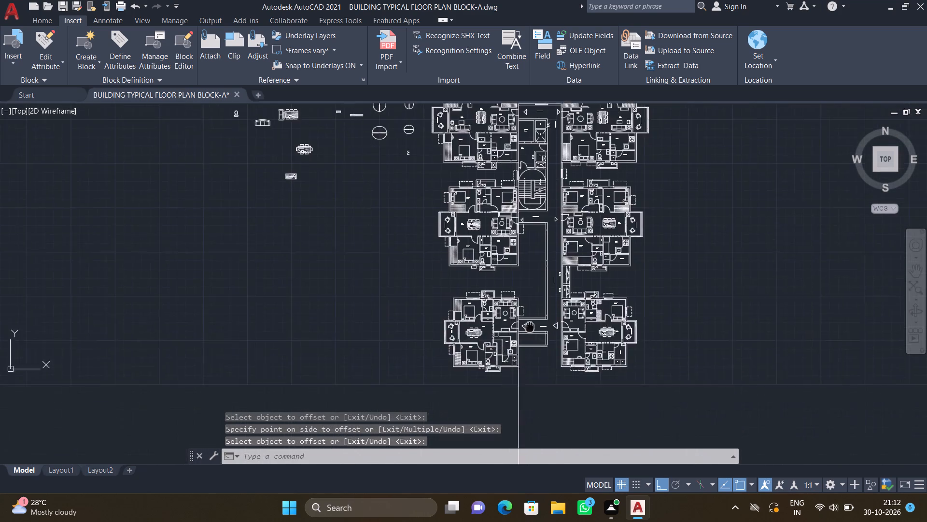
middle_click_drag(530, 309, 530, 307)
scroll(533, 308, "down", 1)
scroll(544, 305, "up", 3)
scroll(559, 228, "up", 2)
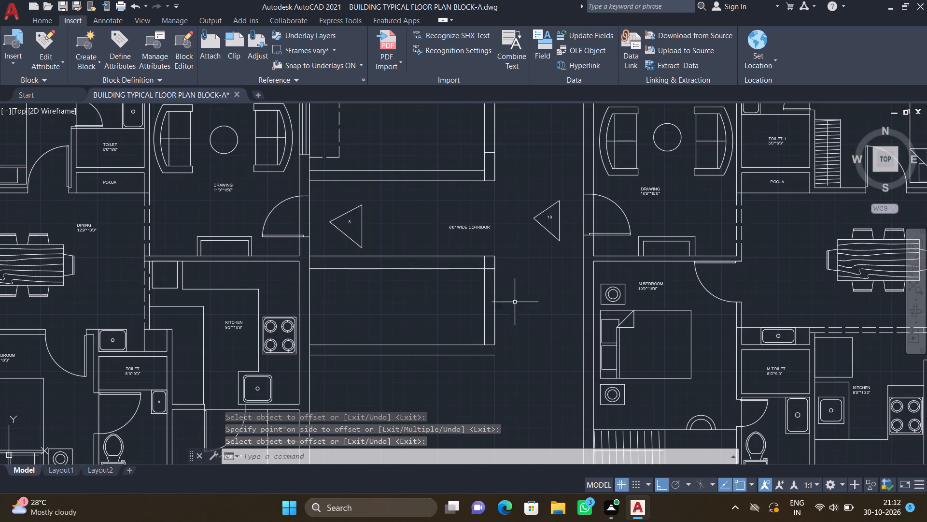
type("EX")
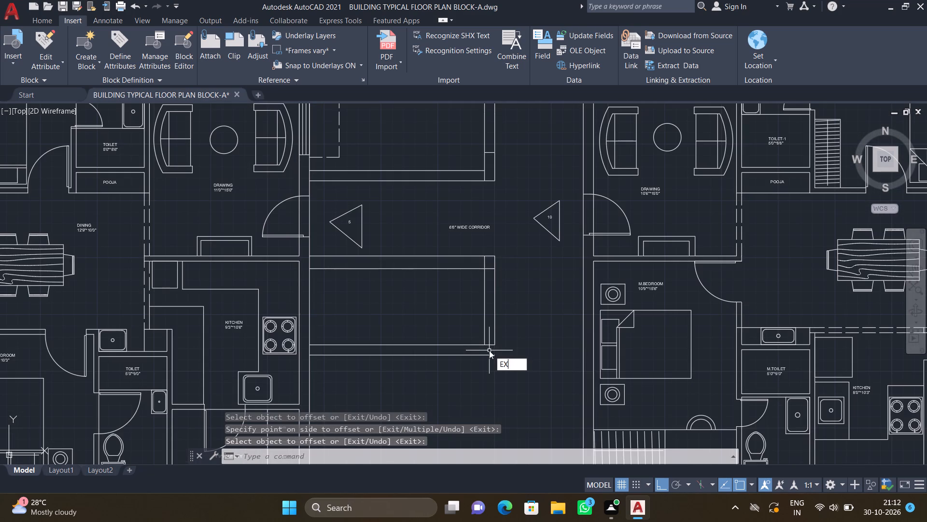
key("Return")
scroll(498, 340, "up", 1)
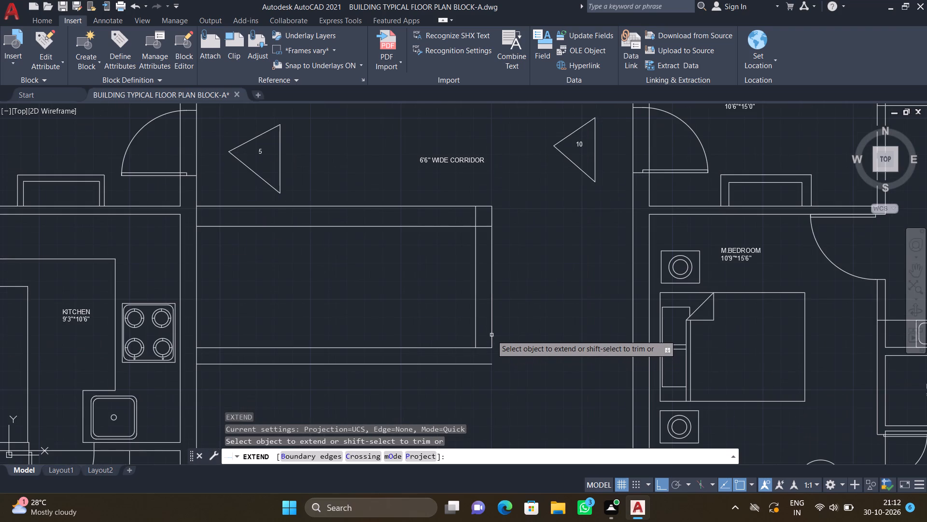
left_click(492, 334)
key("Return")
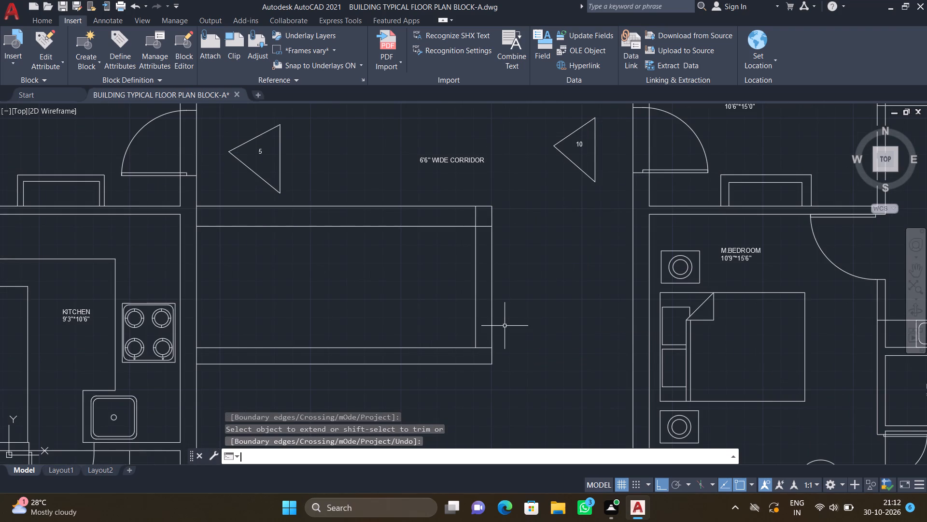
Draw a vertical line from the midpoint of the outline's top edge down to its lowest horizontal line.
scroll(472, 312, "down", 2)
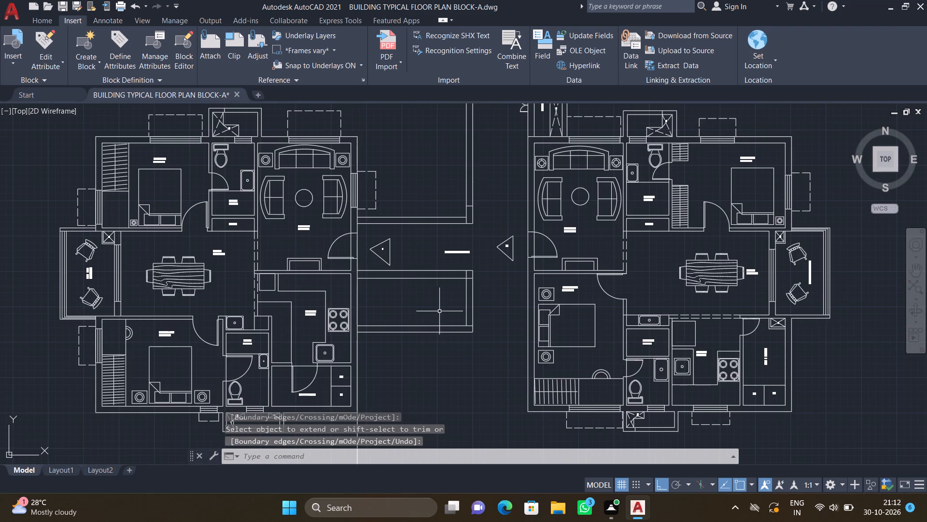
scroll(408, 295, "up", 2)
key("l")
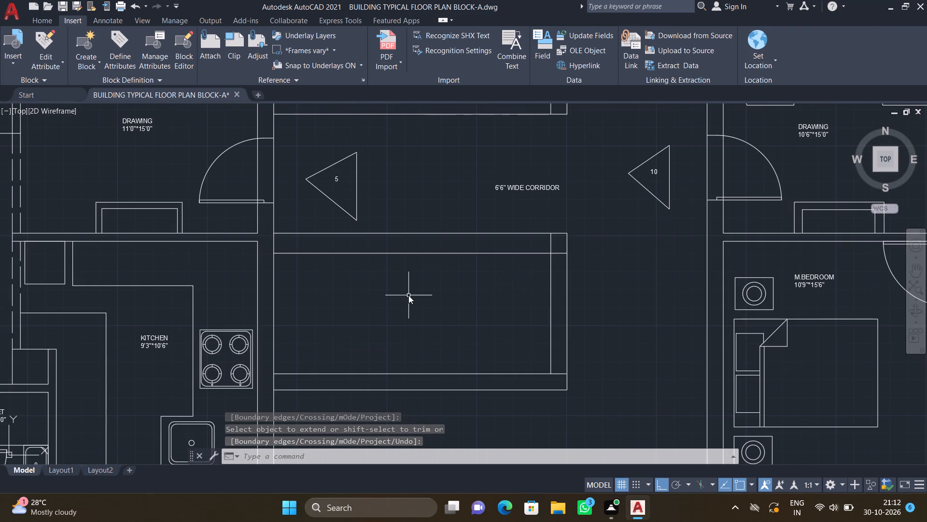
key("Return")
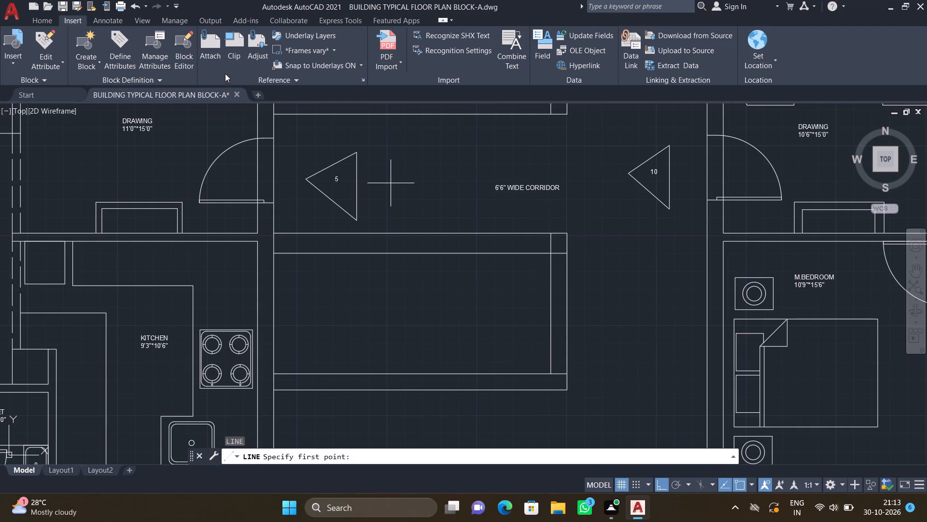
scroll(428, 284, "up", 1)
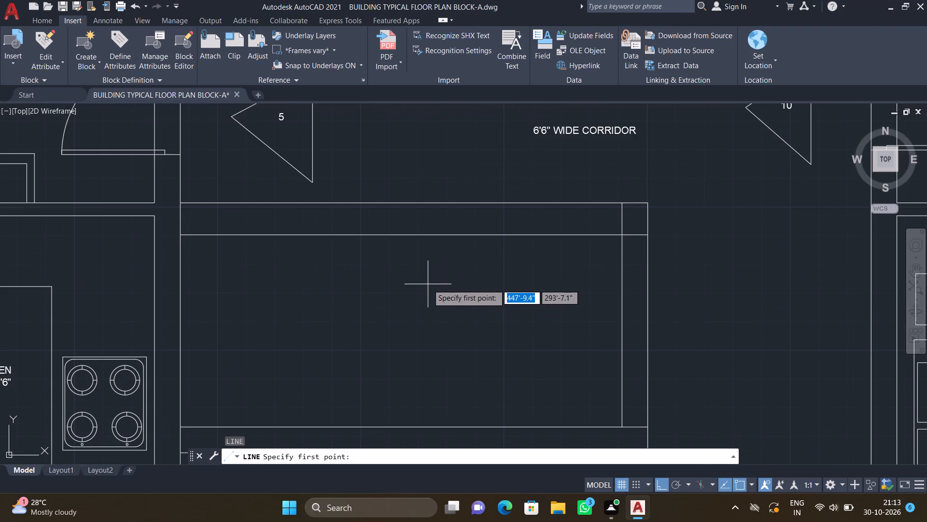
scroll(392, 271, "down", 1)
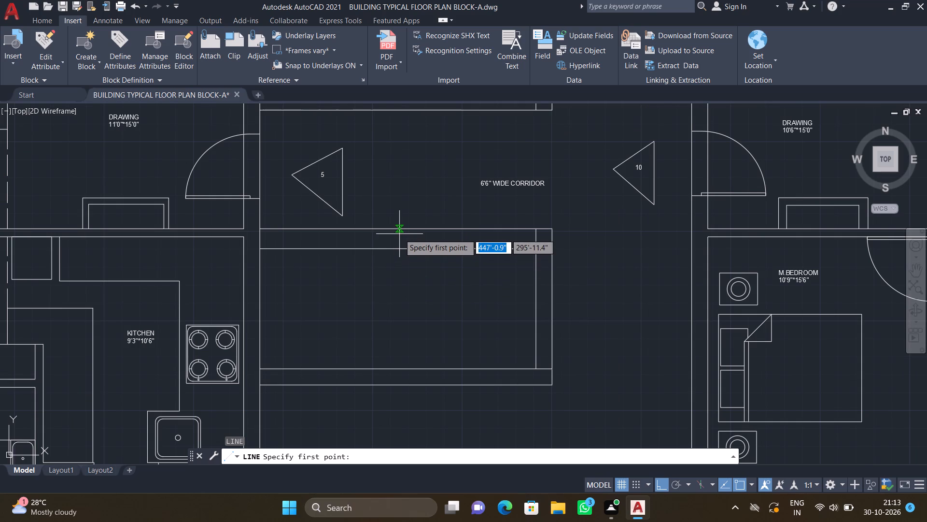
left_click(400, 229)
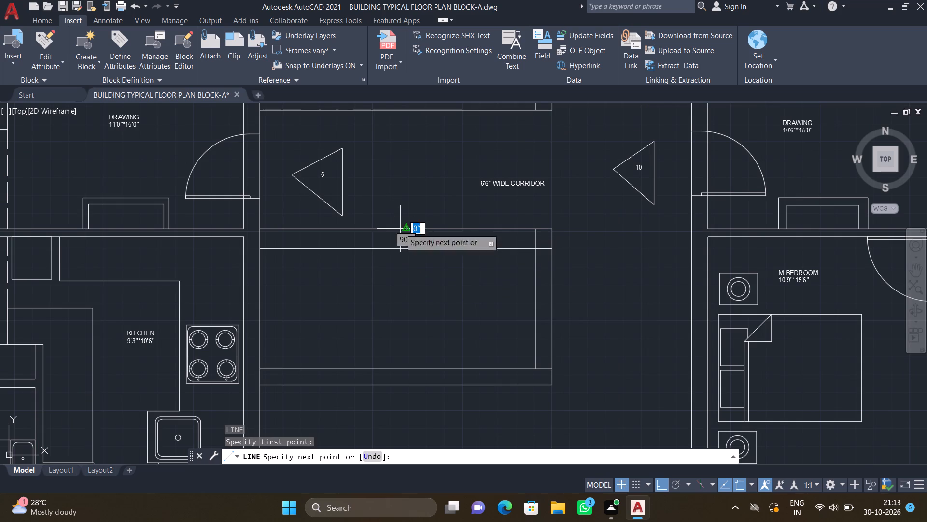
scroll(398, 375, "up", 1)
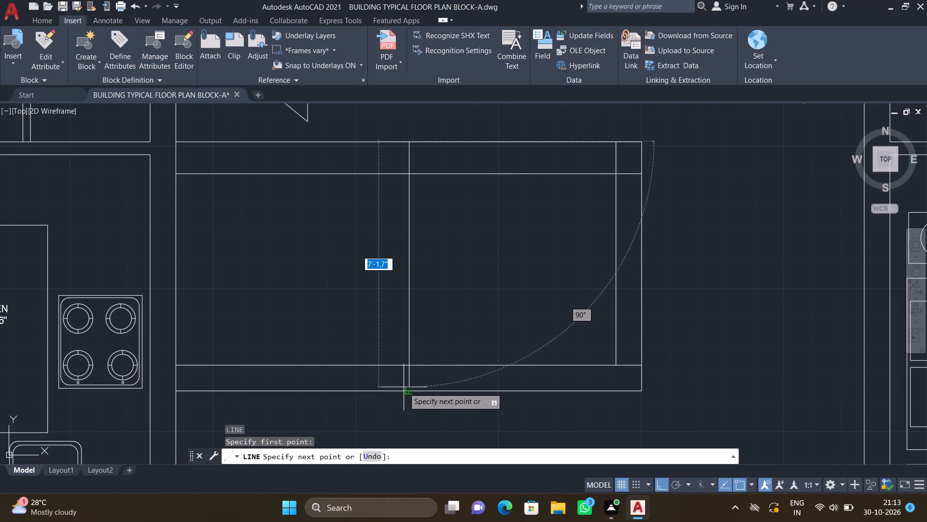
left_click(407, 392)
key("Return")
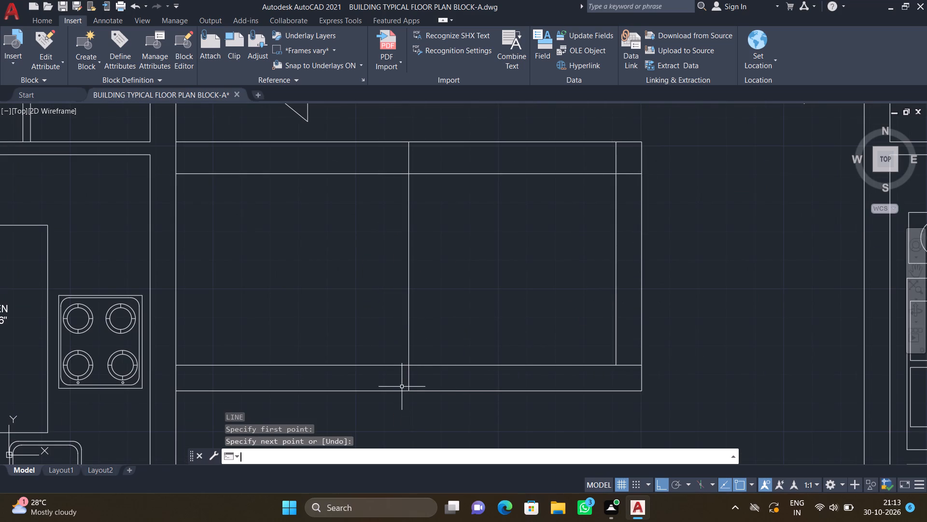
Draw a second vertical line, about 7'-3" long, beside the central division on unit 10's side, from the outline's top edge to its lowest line.
scroll(395, 352, "down", 1)
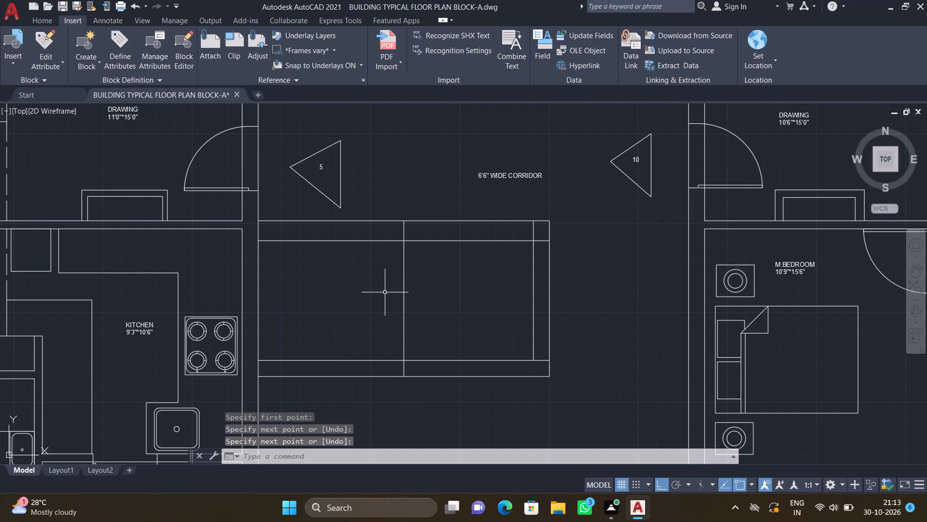
key("l")
key("Return")
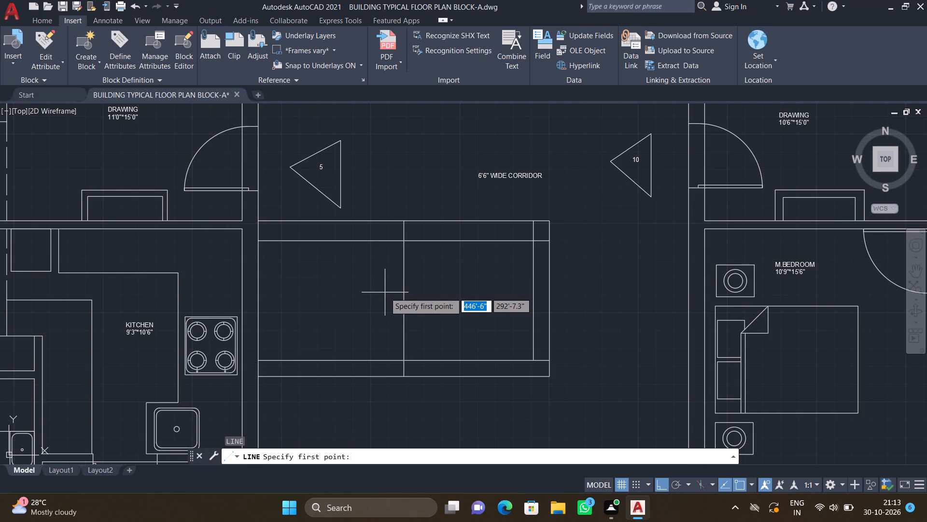
scroll(397, 233, "up", 1)
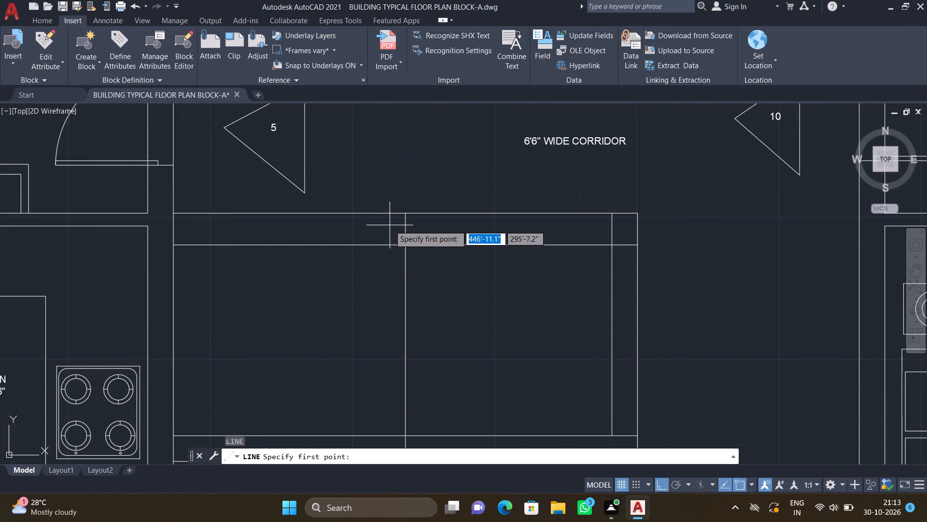
scroll(417, 231, "up", 1)
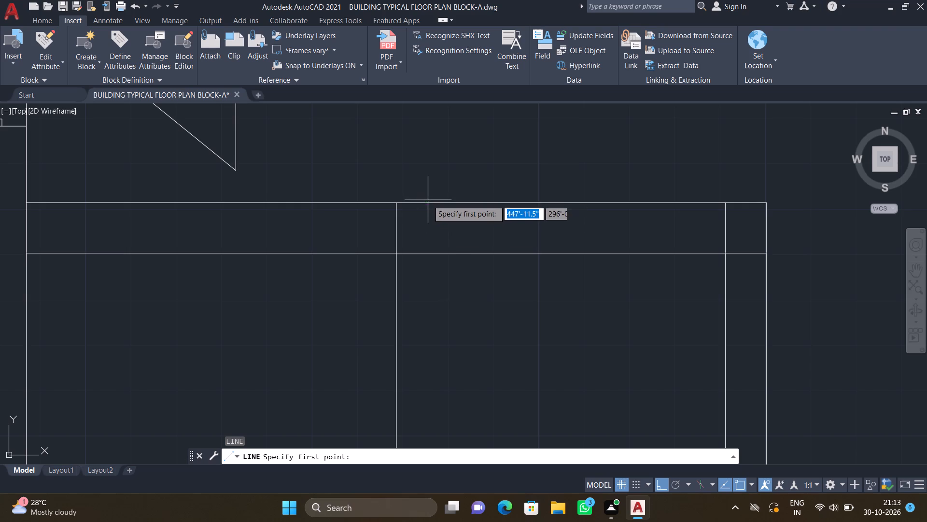
left_click_drag(427, 203, 427, 209)
scroll(439, 286, "down", 3)
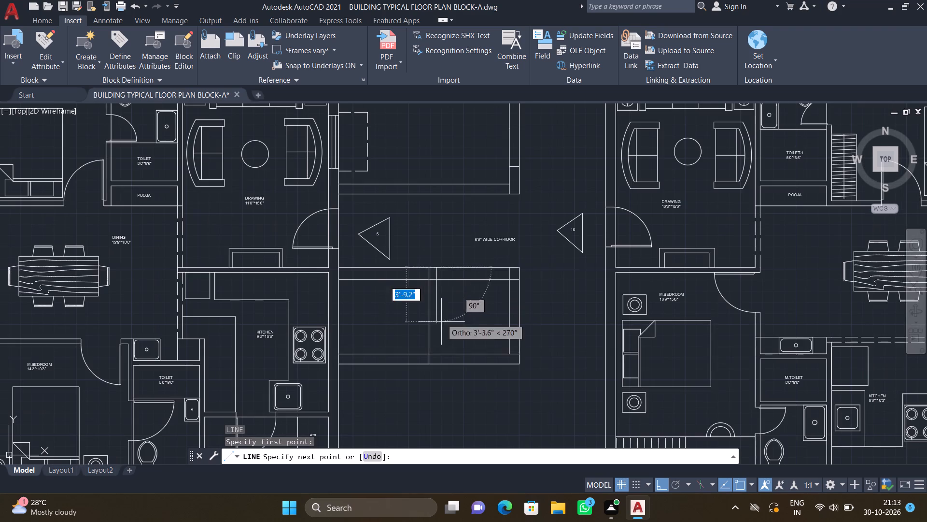
scroll(0, 0, "up", 2)
scroll(254, 231, "down", 1)
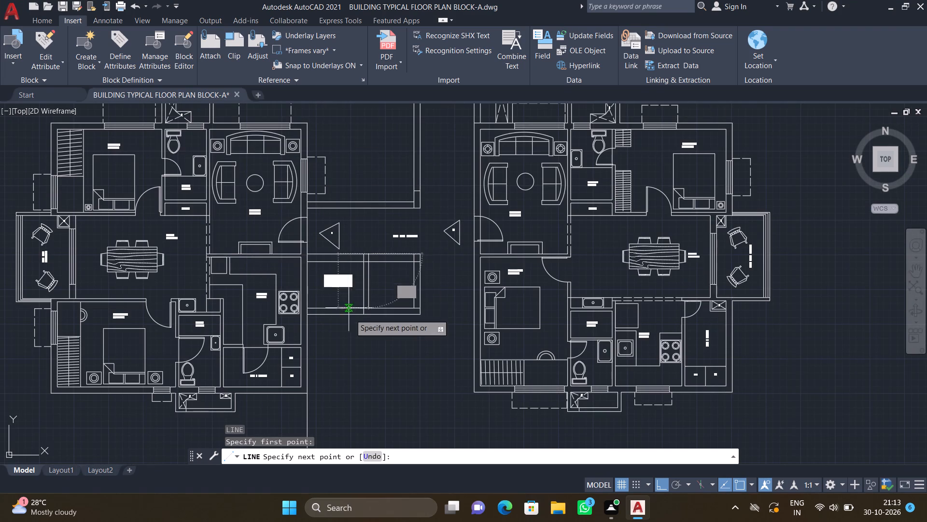
scroll(366, 309, "up", 1)
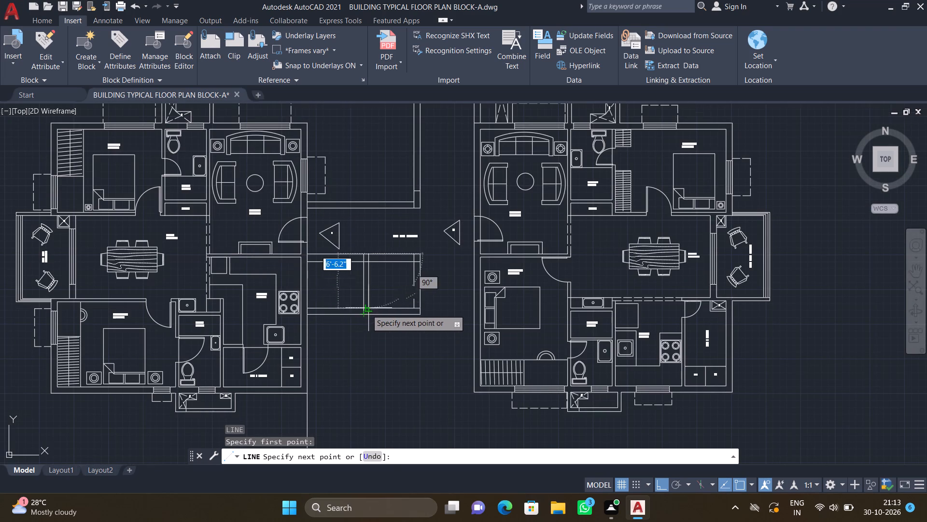
scroll(366, 309, "up", 3)
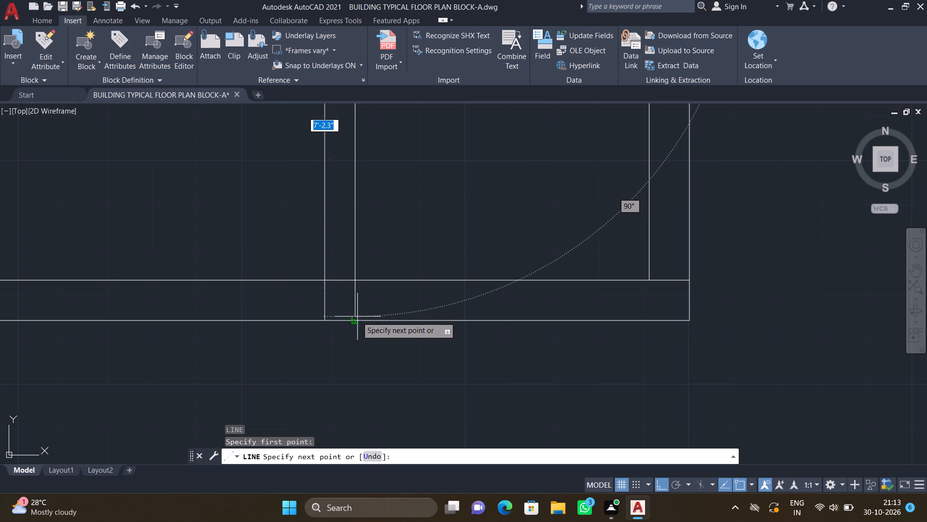
left_click(926, 521)
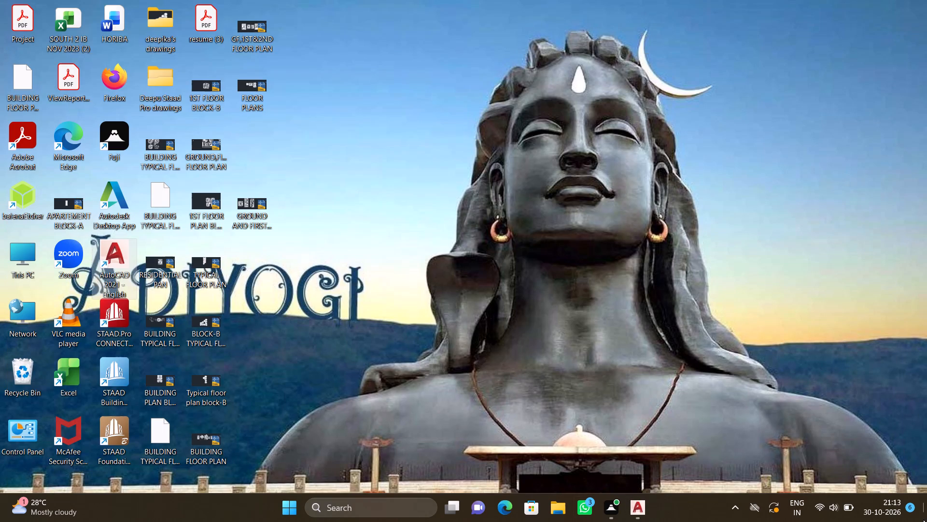
scroll(356, 276, "down", 1)
left_click(637, 500)
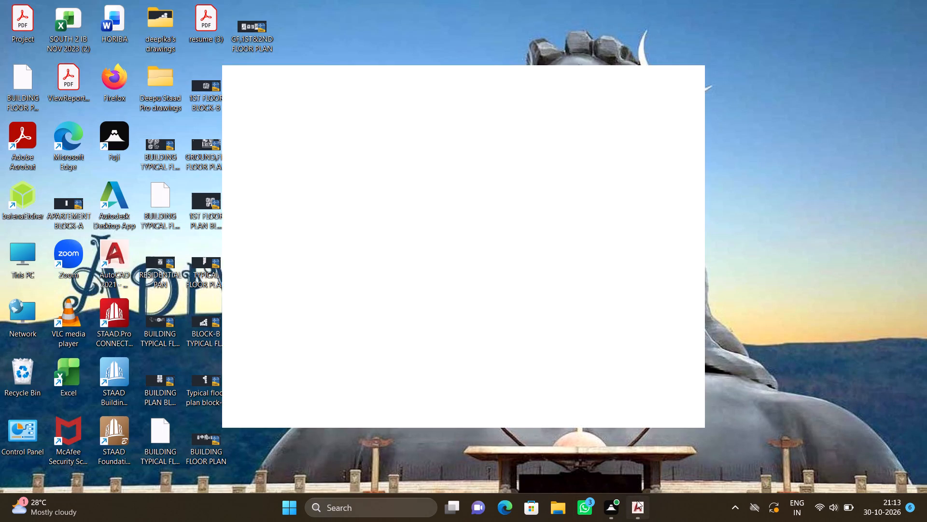
scroll(574, 362, "down", 2)
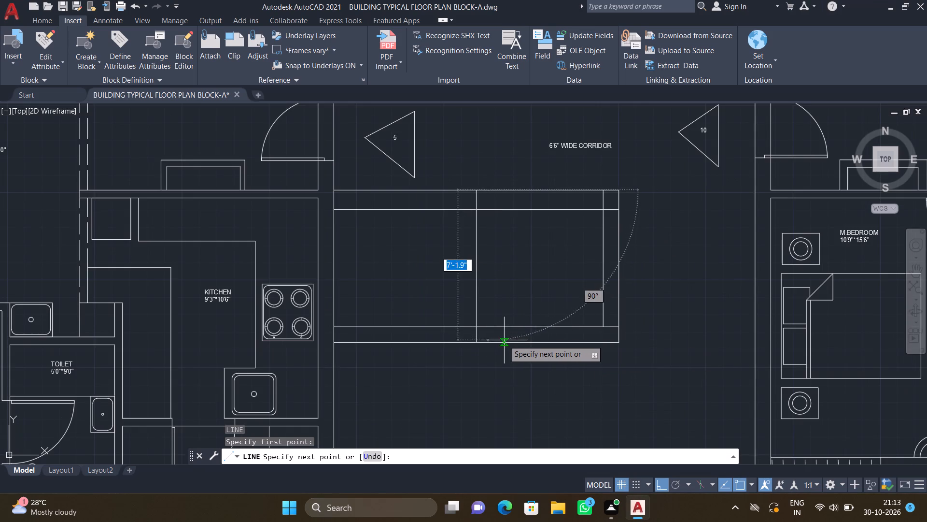
scroll(486, 337, "up", 2)
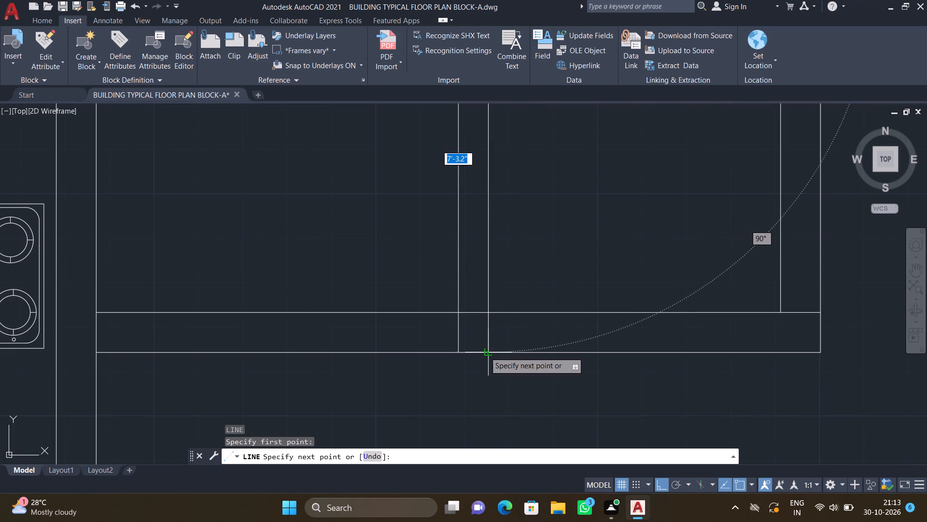
left_click(485, 352)
key("Return")
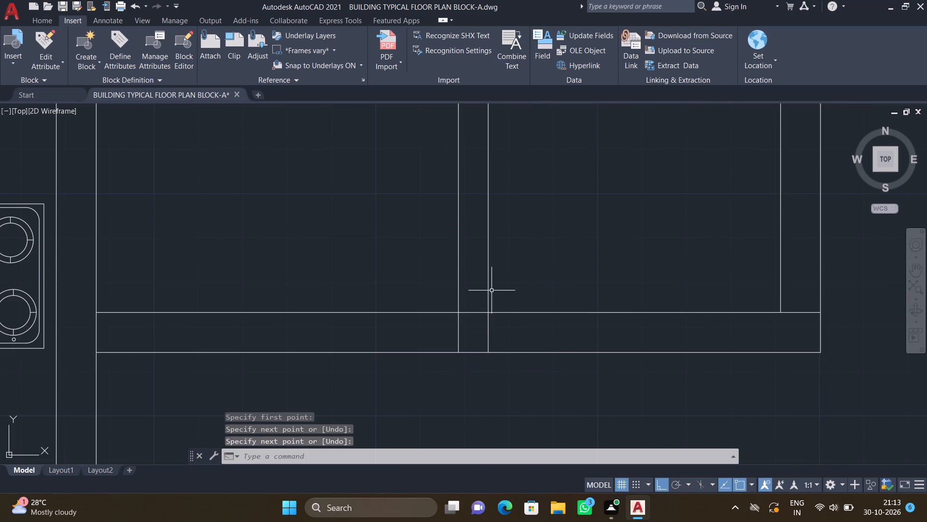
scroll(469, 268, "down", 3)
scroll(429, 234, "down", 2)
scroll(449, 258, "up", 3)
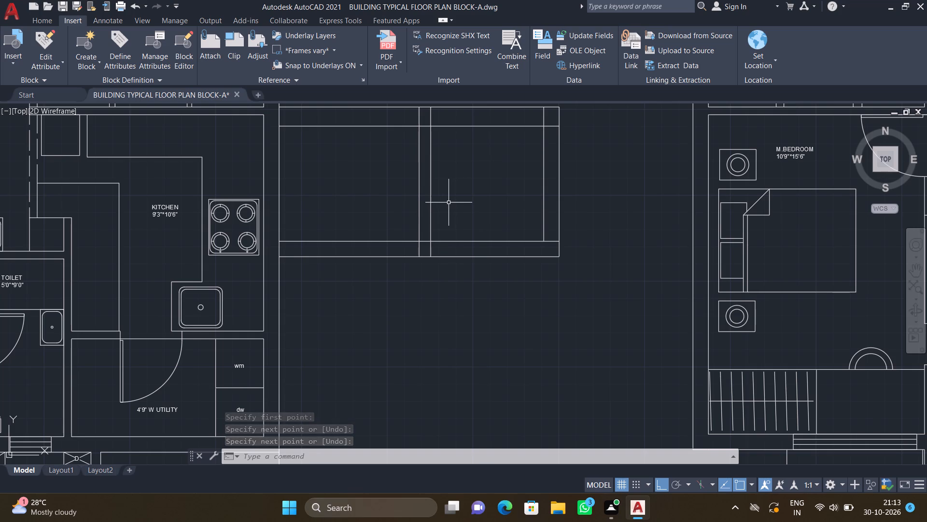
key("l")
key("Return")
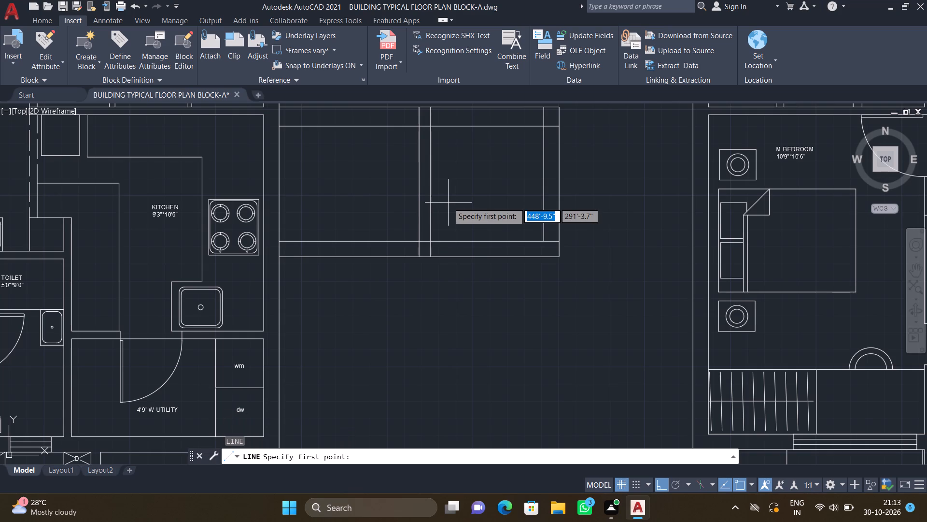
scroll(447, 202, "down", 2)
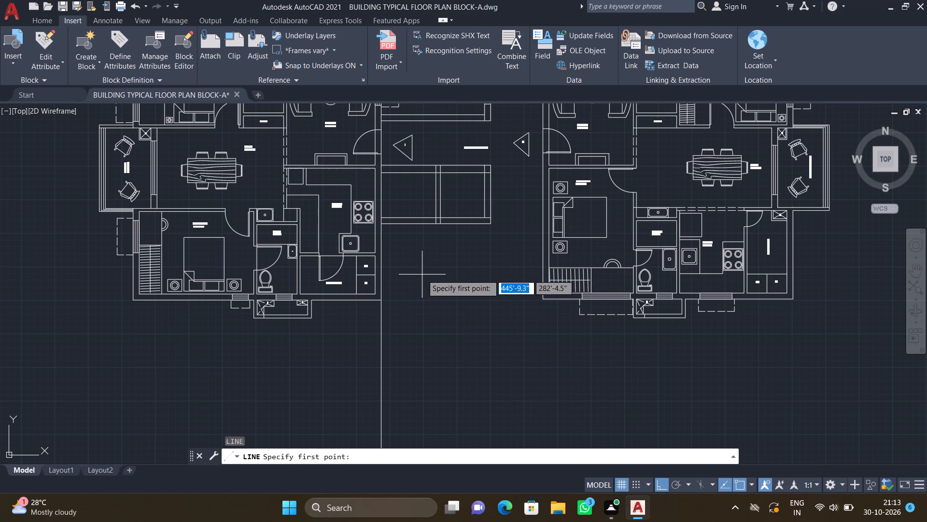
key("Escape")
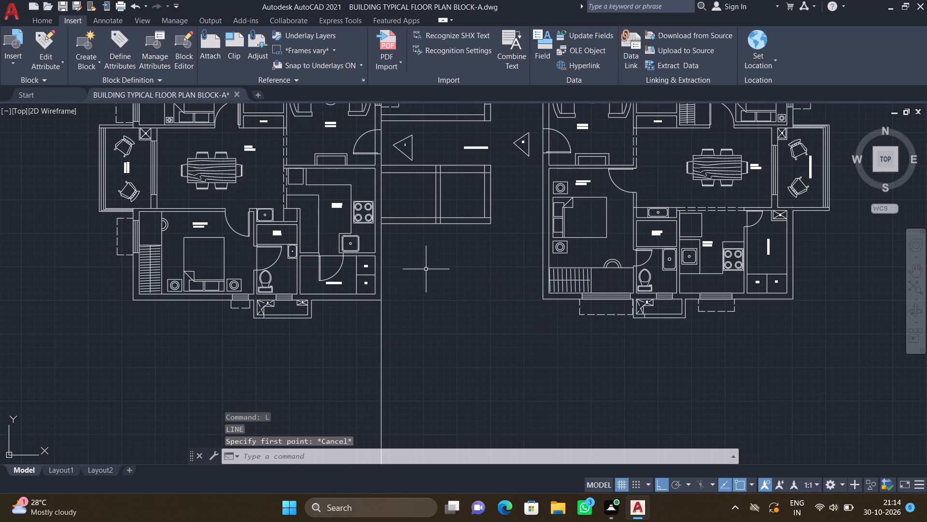
Save the floor plan drawing.
key("ctrl+s")
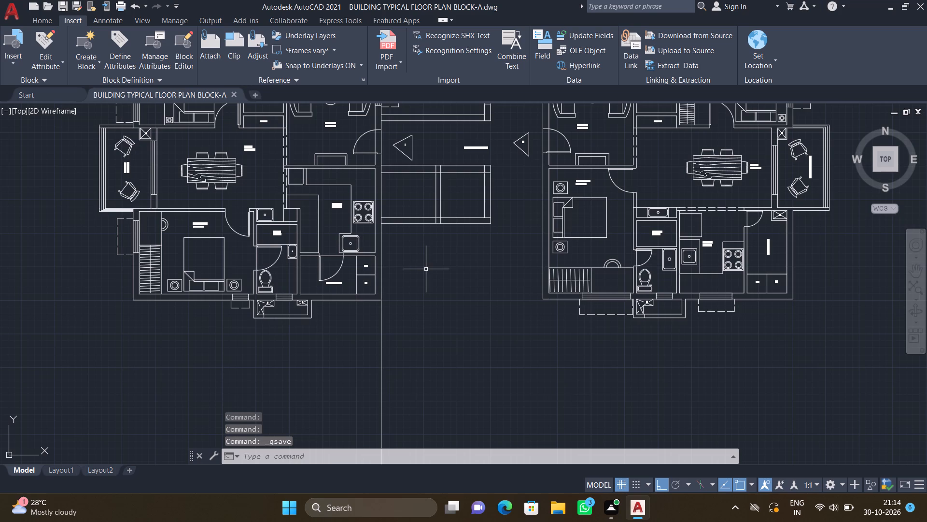
Offset unit 5's outer vertical wall line beside the kitchen by 7' toward unit 10.
key("o")
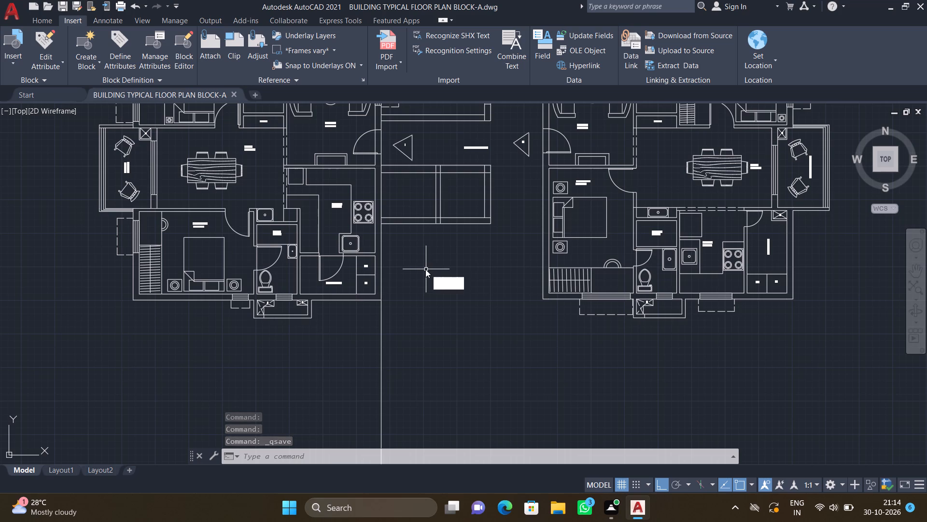
key("Return")
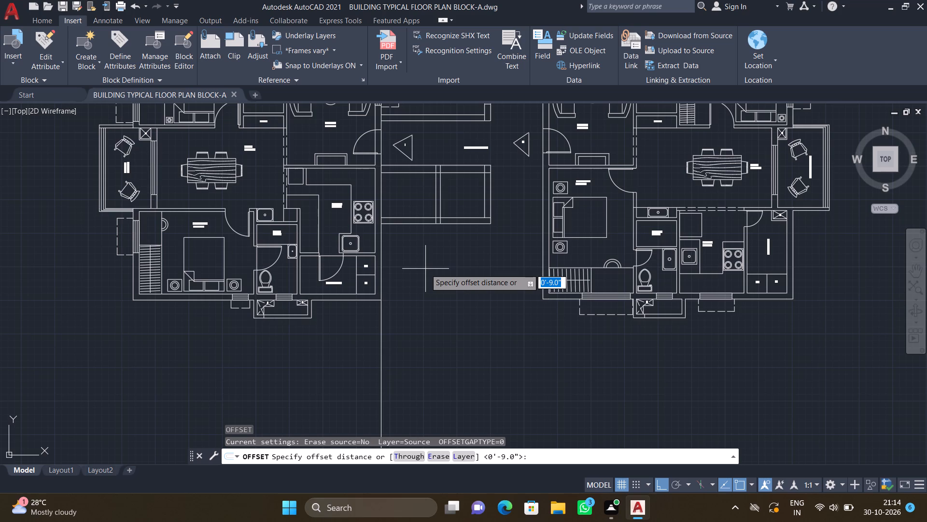
type("7'")
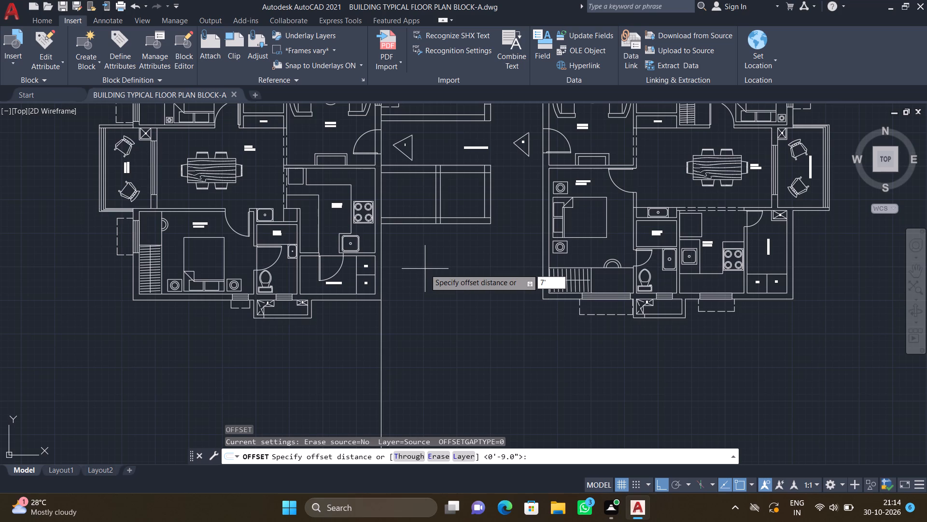
key("Return")
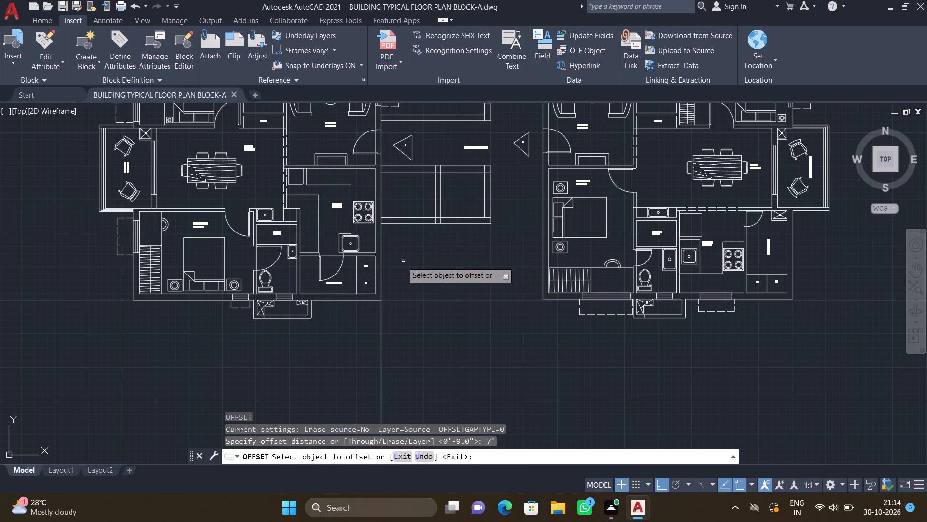
left_click(382, 246)
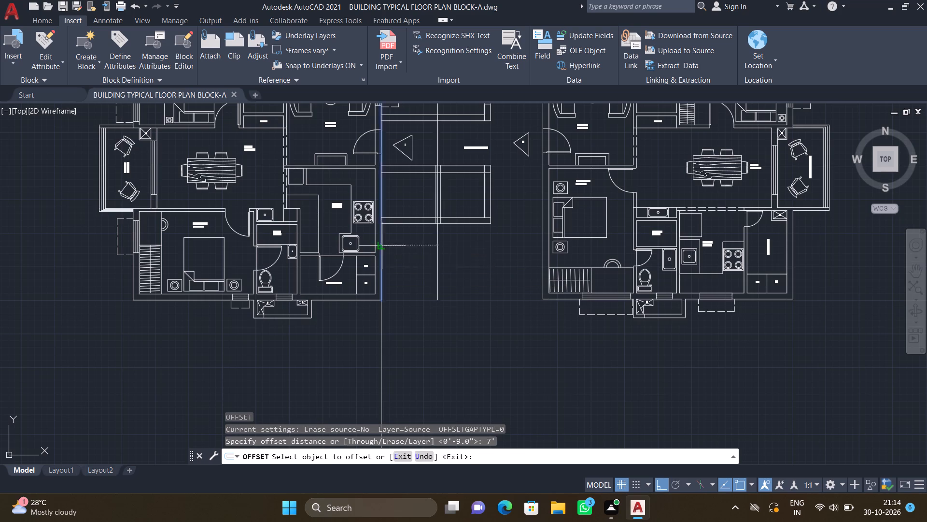
left_click(478, 259)
key("Return")
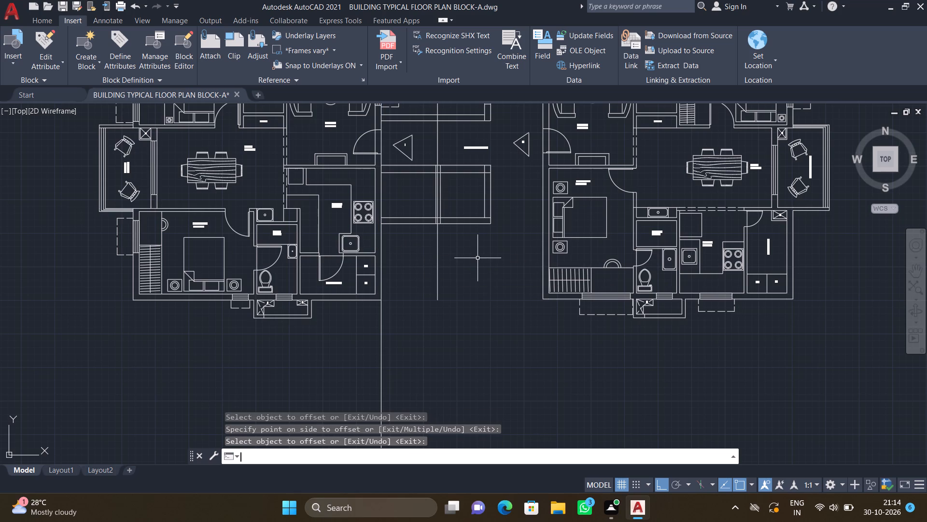
Trim the 7' offset line between the two lower horizontal wall lines and delete its remaining piece inside the divided outline.
type("TR")
key("Return")
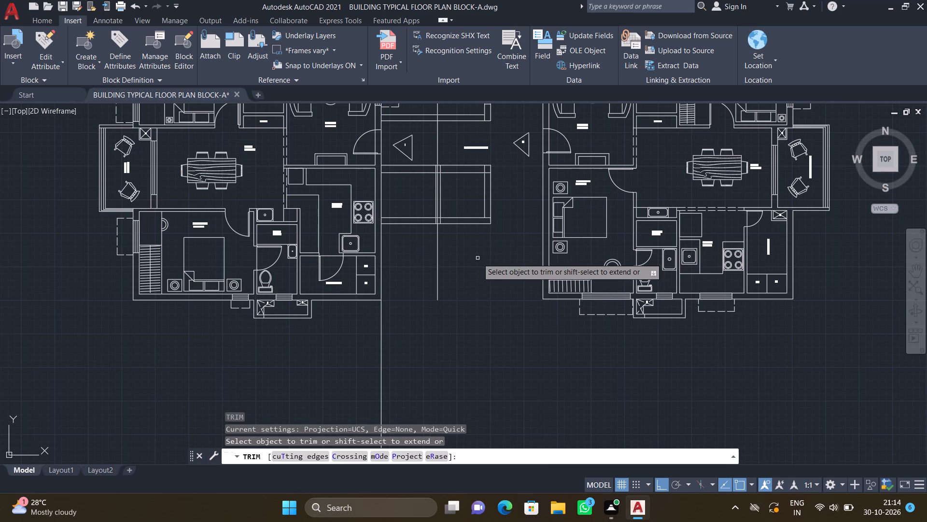
scroll(426, 223, "up", 2)
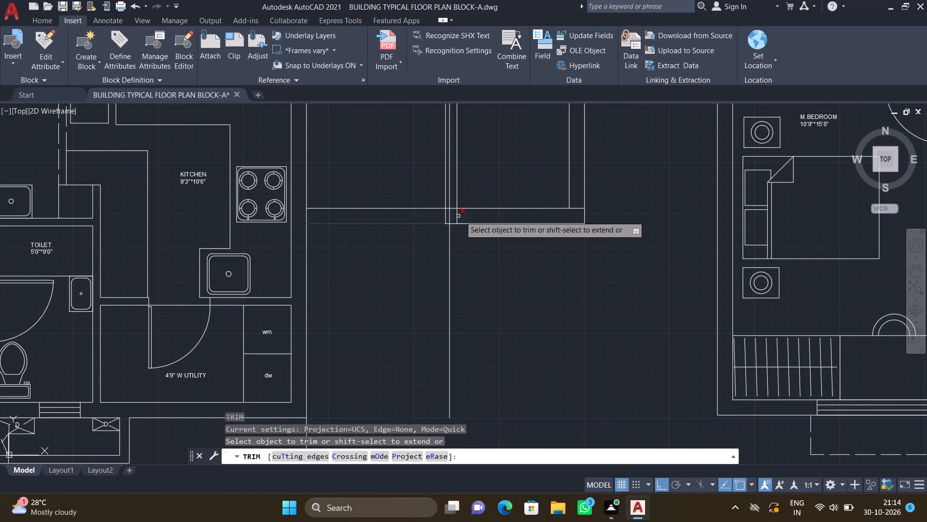
scroll(451, 217, "up", 2)
left_click(442, 207)
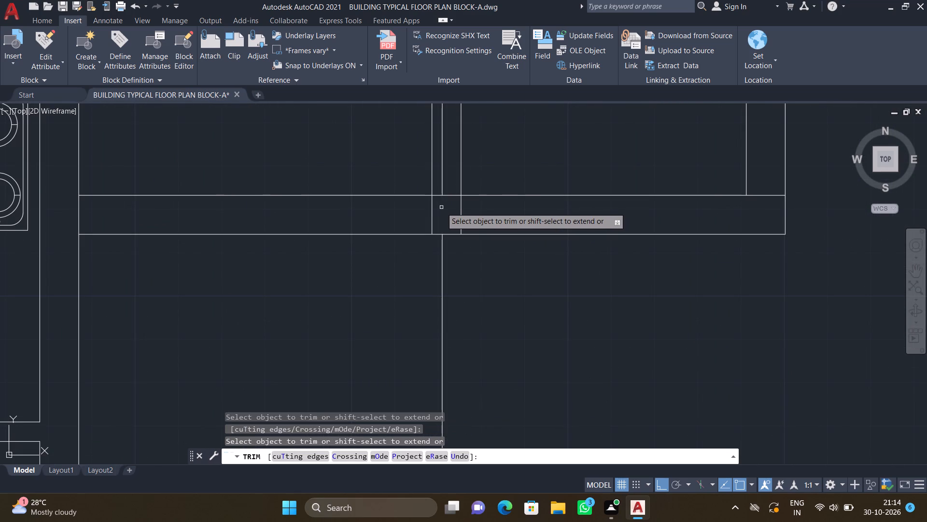
key("Return")
scroll(385, 167, "down", 4)
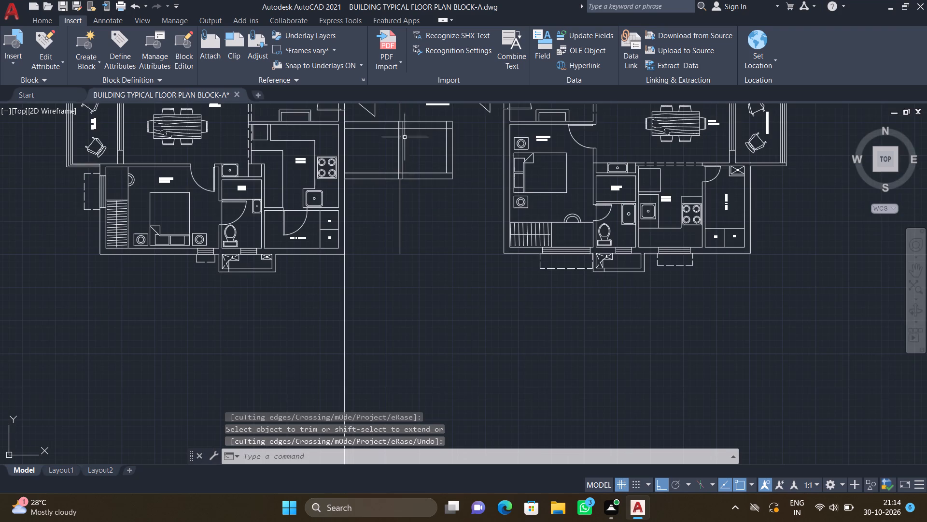
scroll(399, 125, "up", 5)
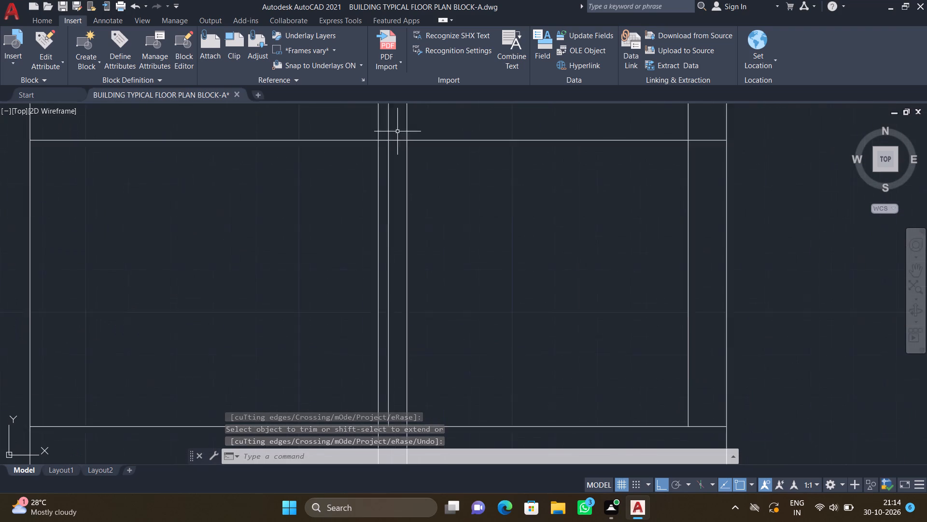
left_click(381, 120)
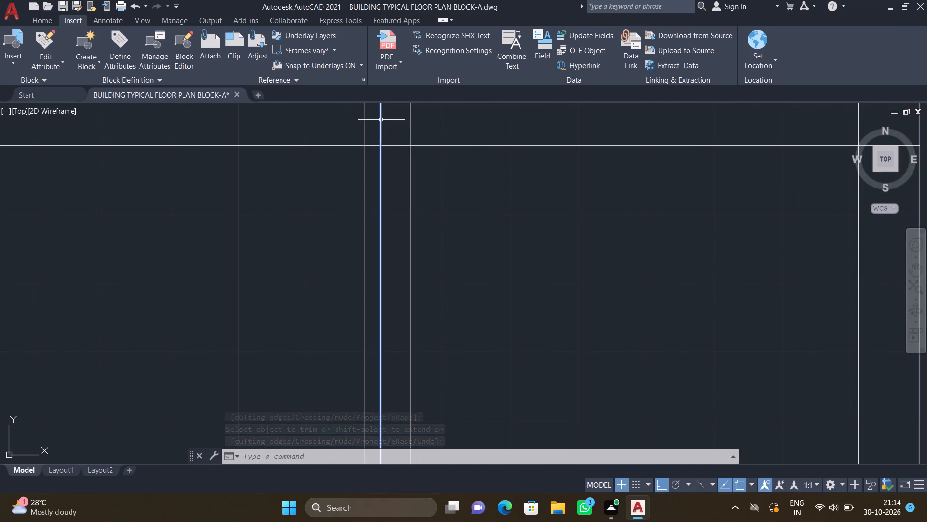
key("Delete")
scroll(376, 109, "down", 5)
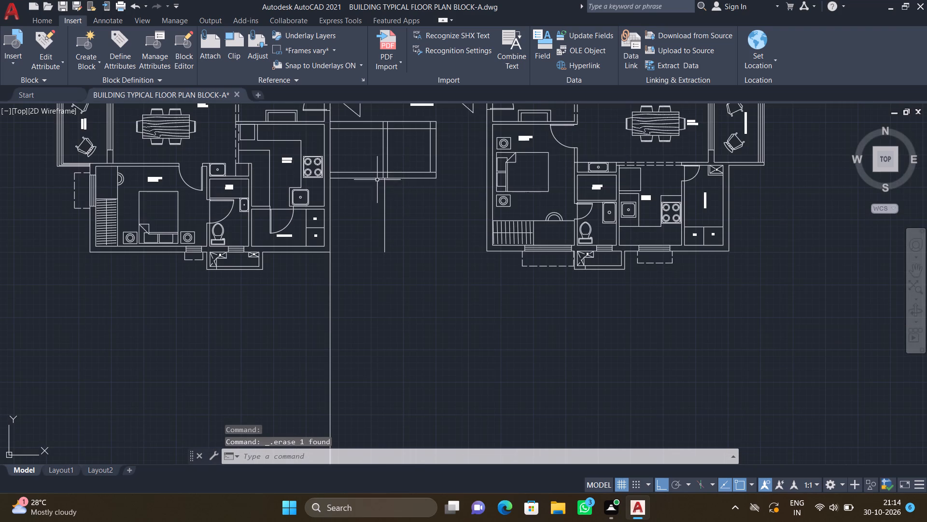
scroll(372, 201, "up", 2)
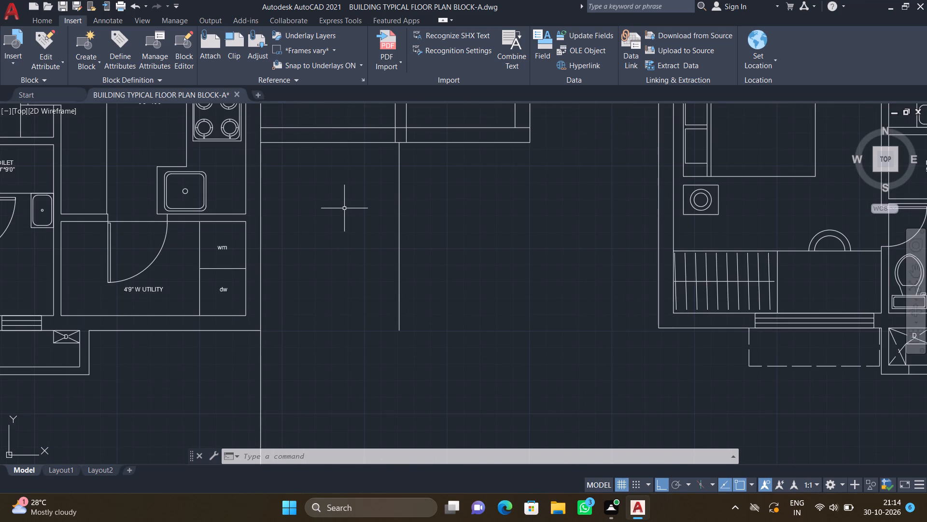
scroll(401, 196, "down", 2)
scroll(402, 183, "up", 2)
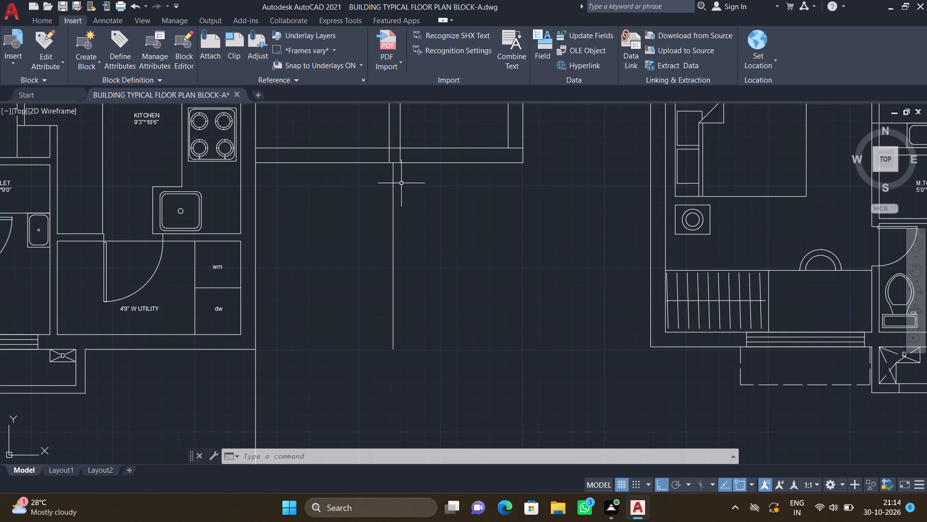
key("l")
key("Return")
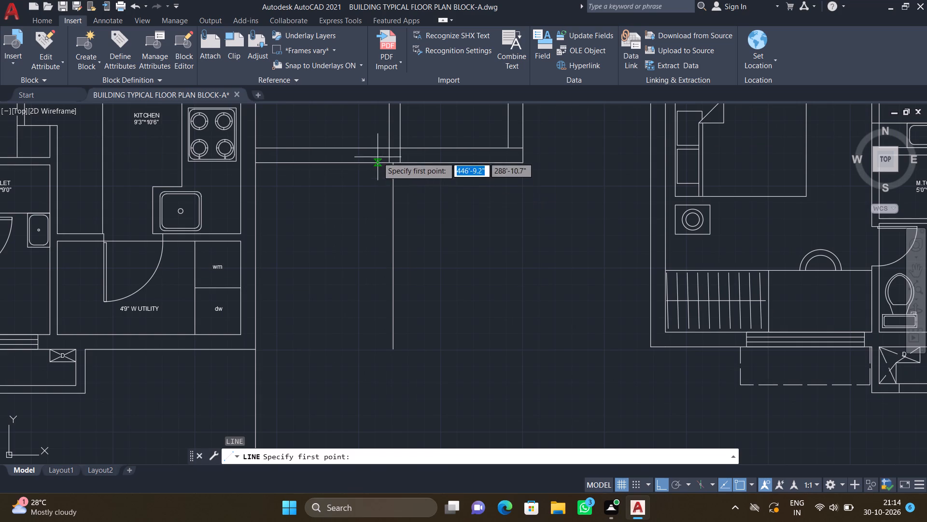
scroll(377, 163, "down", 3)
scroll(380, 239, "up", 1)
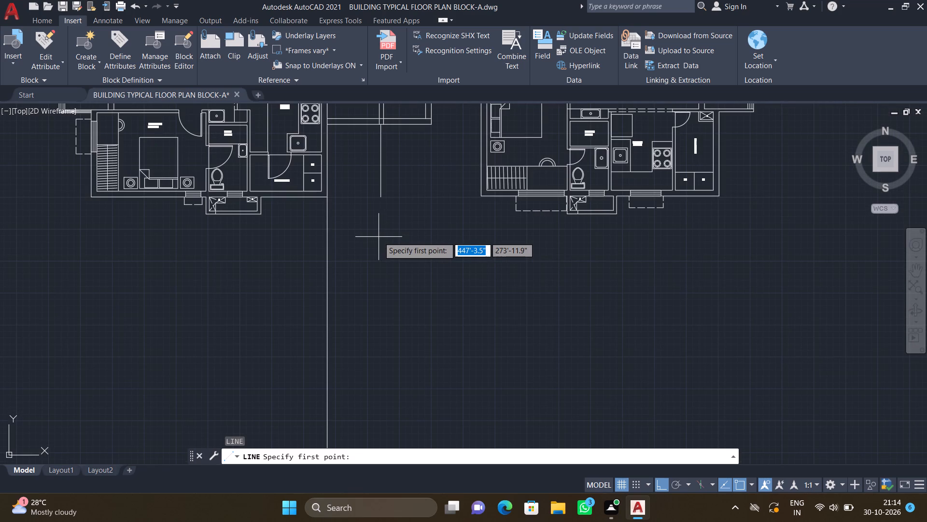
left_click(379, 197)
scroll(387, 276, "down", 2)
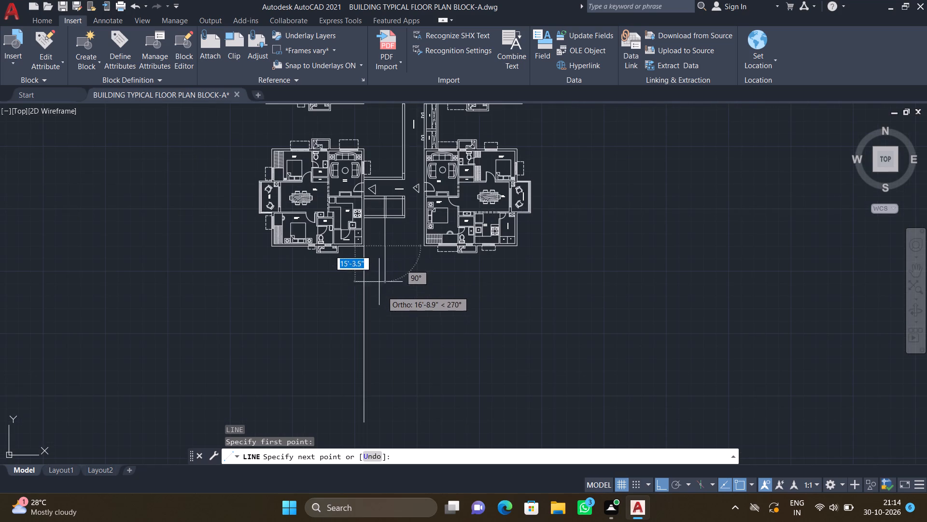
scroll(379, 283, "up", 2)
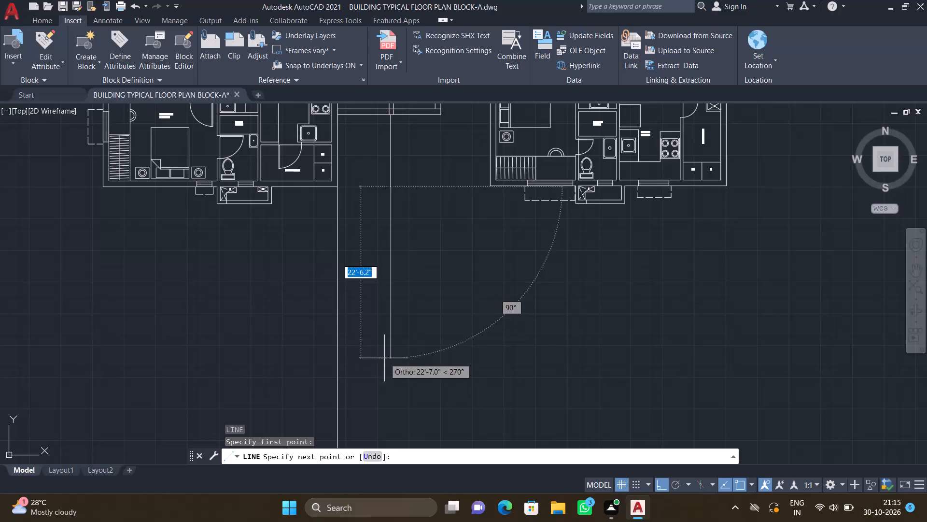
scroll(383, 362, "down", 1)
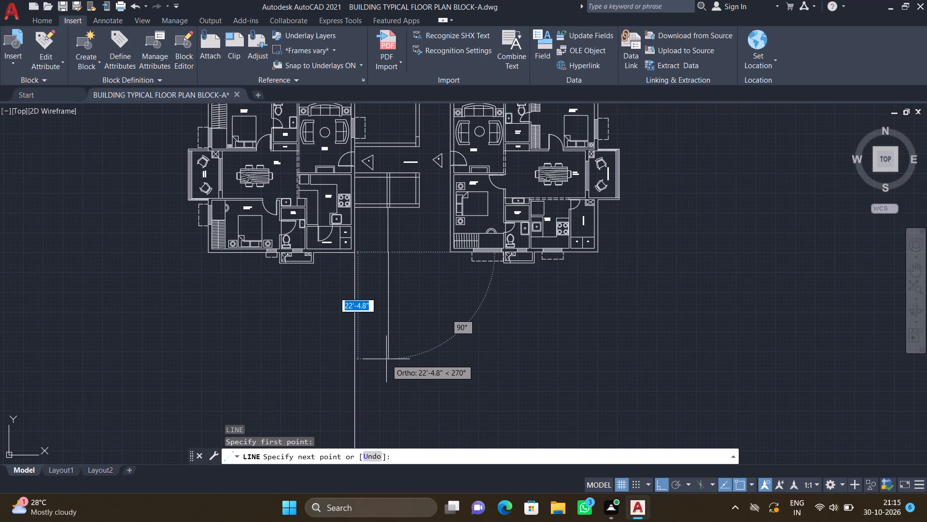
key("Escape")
Draw a vertical line about 22' long downward from the lower end of the single line below the divided outline.
key("l")
key("Return")
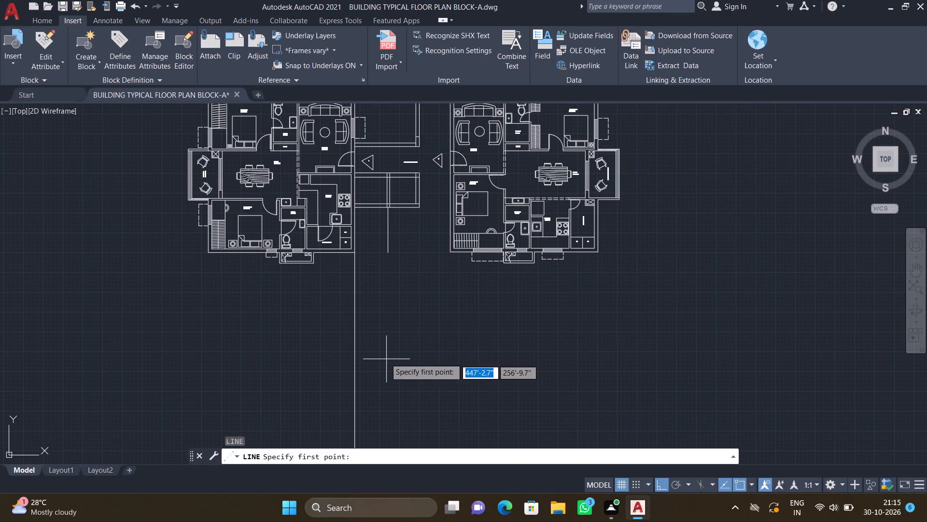
scroll(367, 258, "up", 2)
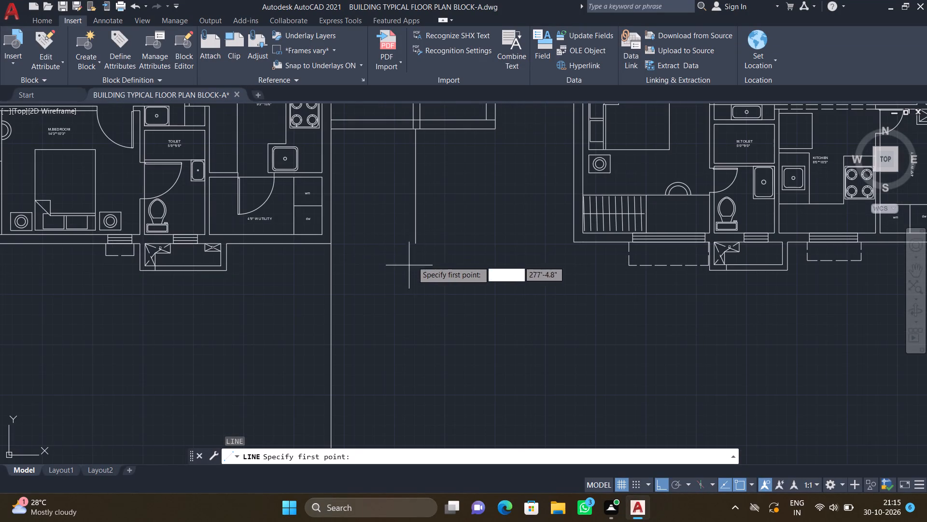
left_click(415, 242)
scroll(386, 348, "down", 2)
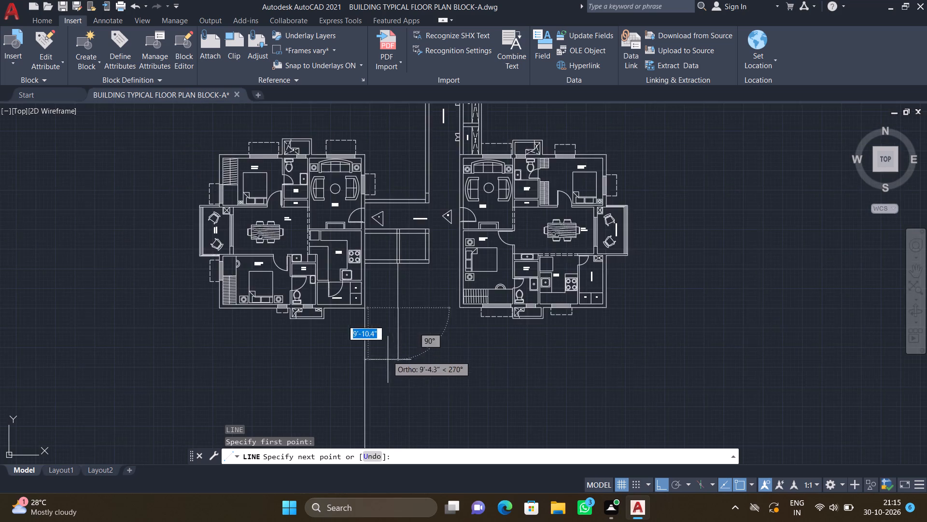
scroll(392, 388, "down", 1)
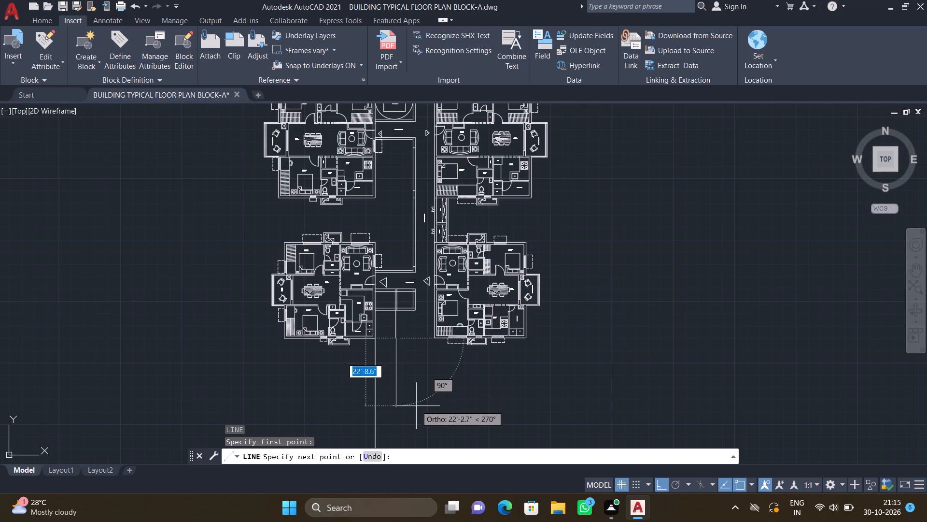
left_click(406, 404)
key("Return")
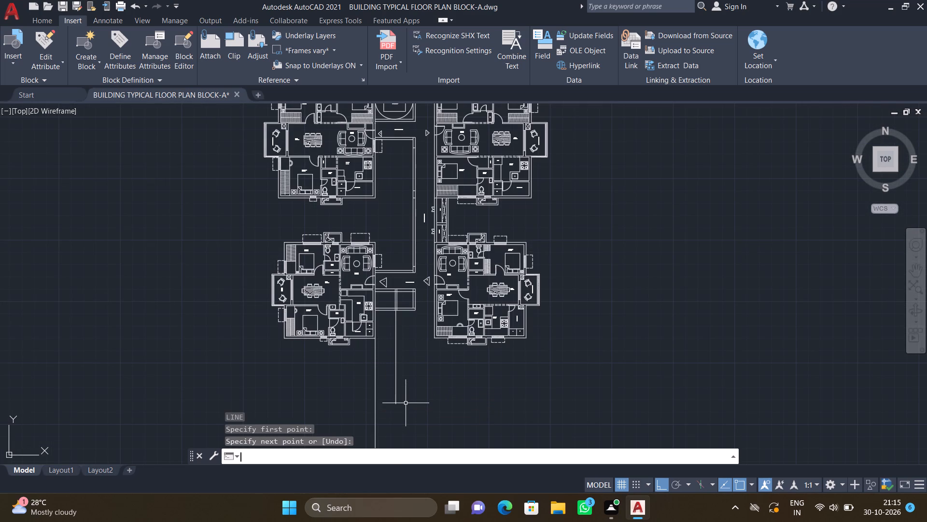
Offset both segments of the vertical line below the divided outline by 9" toward unit 10 to form a wall.
scroll(391, 316, "up", 3)
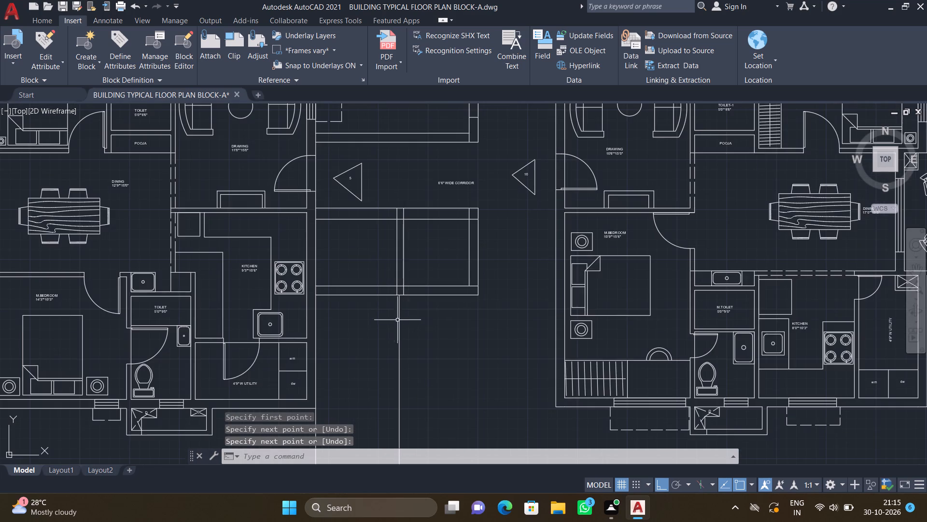
scroll(408, 313, "up", 1)
key("o")
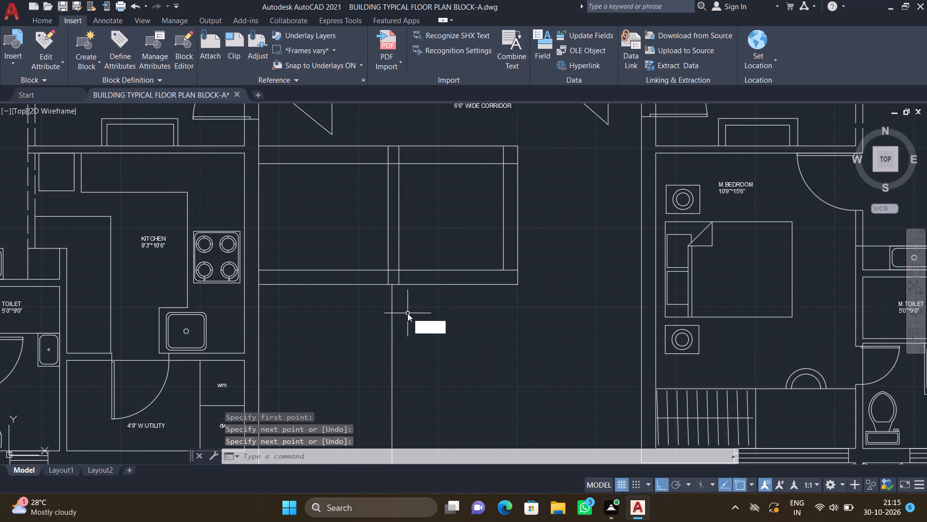
key("Return")
type("9\"")
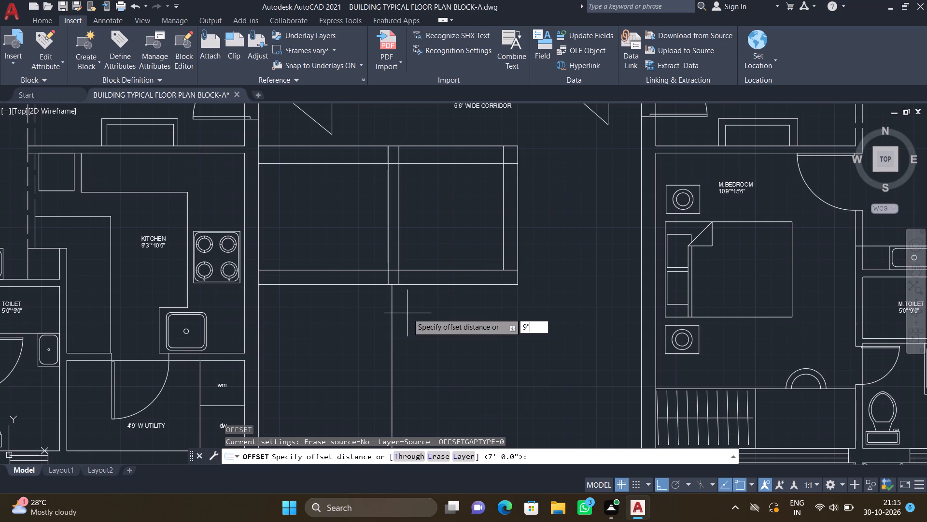
key("Return")
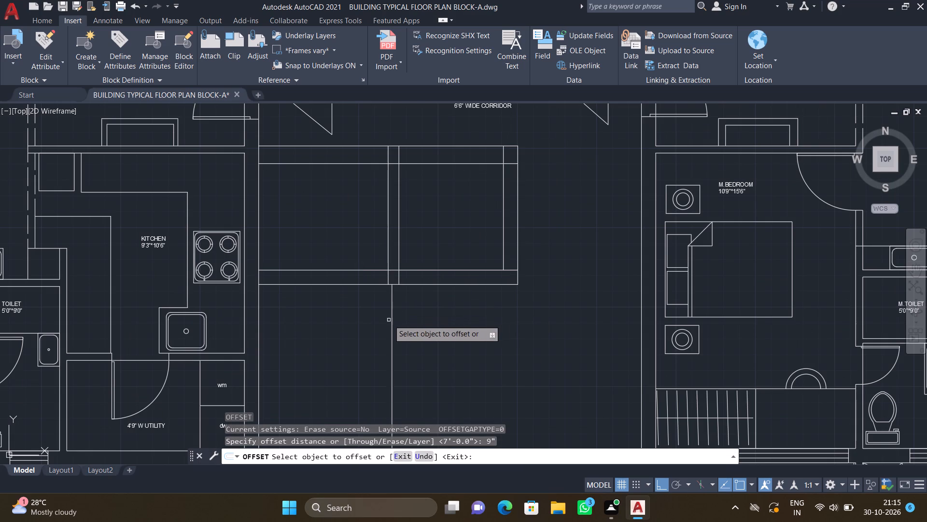
left_click_drag(393, 321, 402, 326)
left_click(412, 328)
scroll(419, 328, "down", 3)
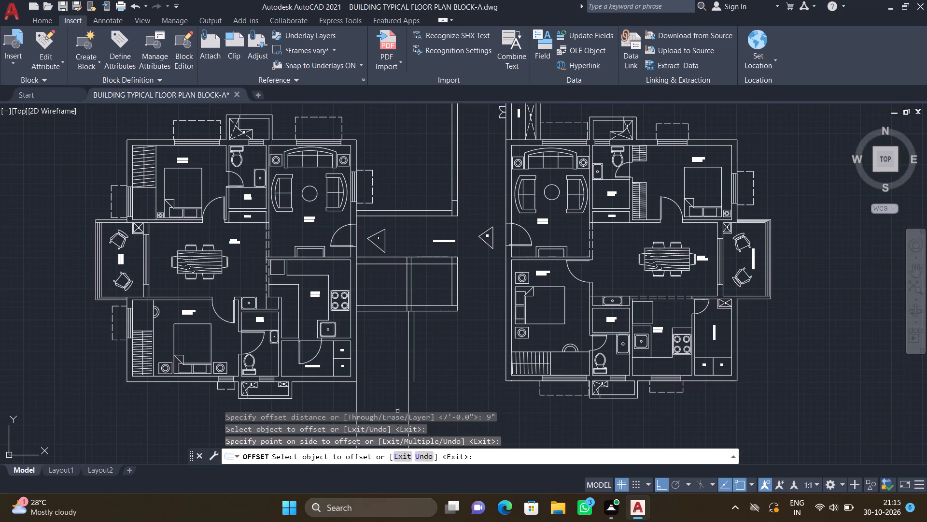
scroll(413, 388, "down", 4)
scroll(412, 399, "up", 1)
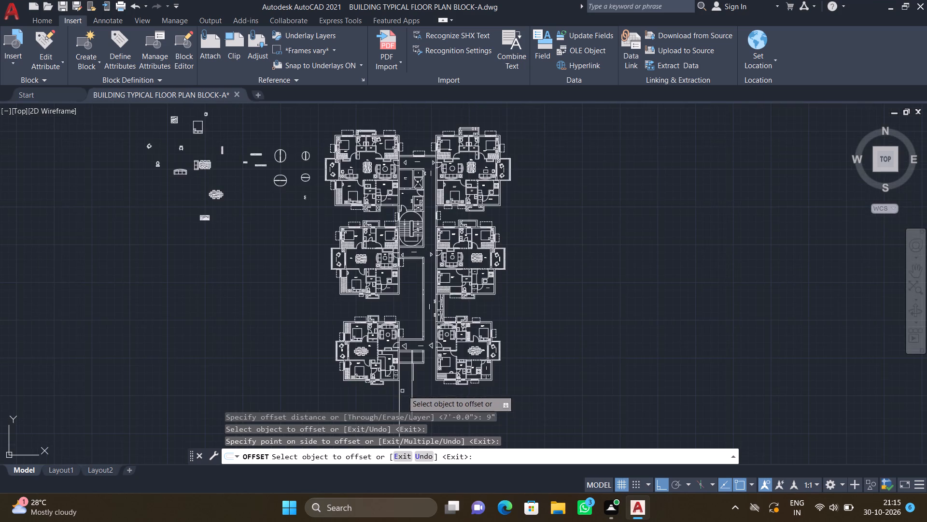
scroll(391, 340, "down", 3)
scroll(399, 375, "up", 5)
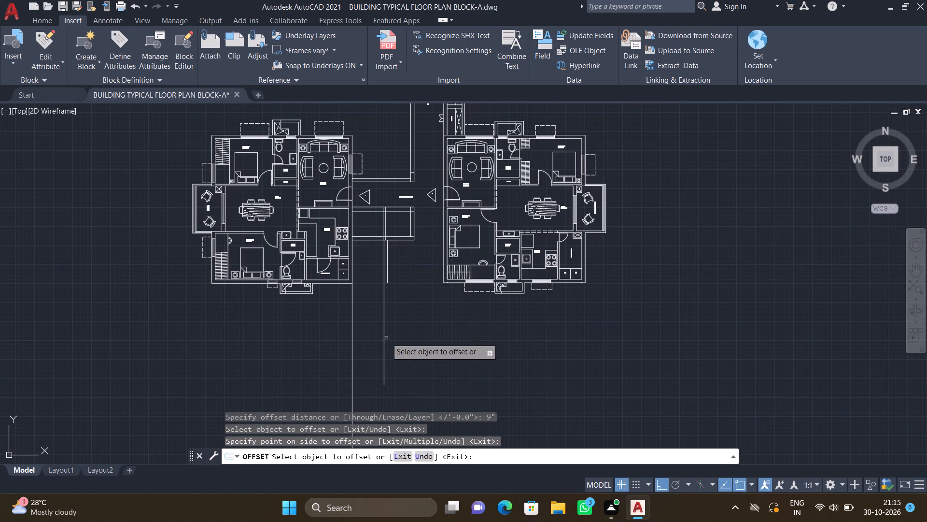
left_click(384, 335)
left_click(400, 339)
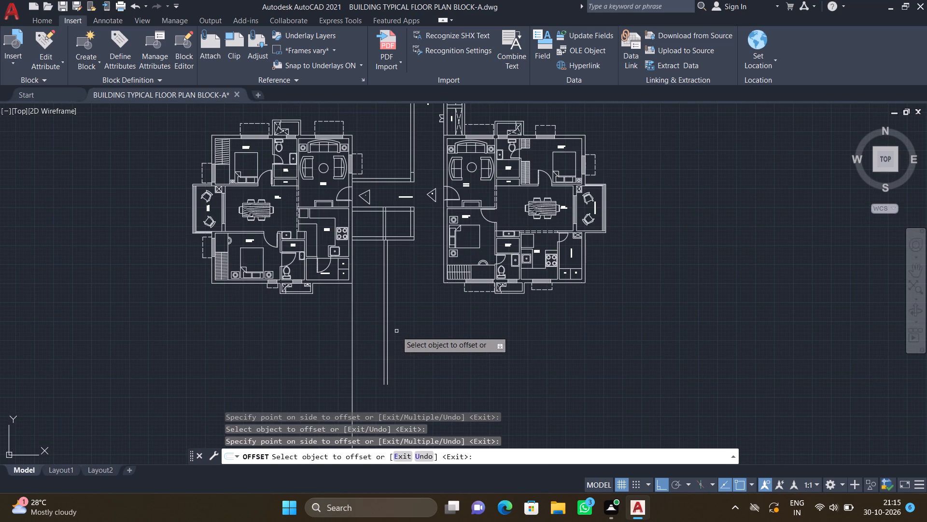
key("Return")
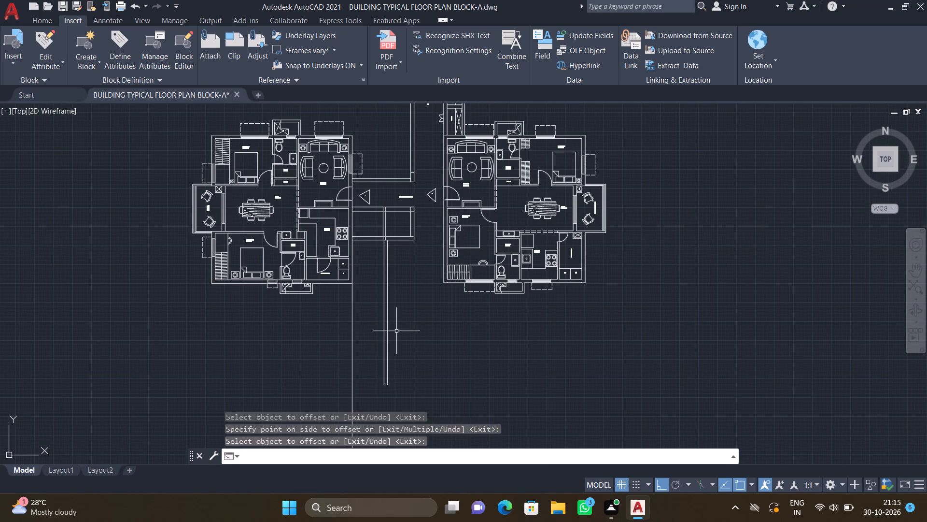
Offset the divided outline's lowest horizontal line downward by 7'.
scroll(364, 261, "up", 2)
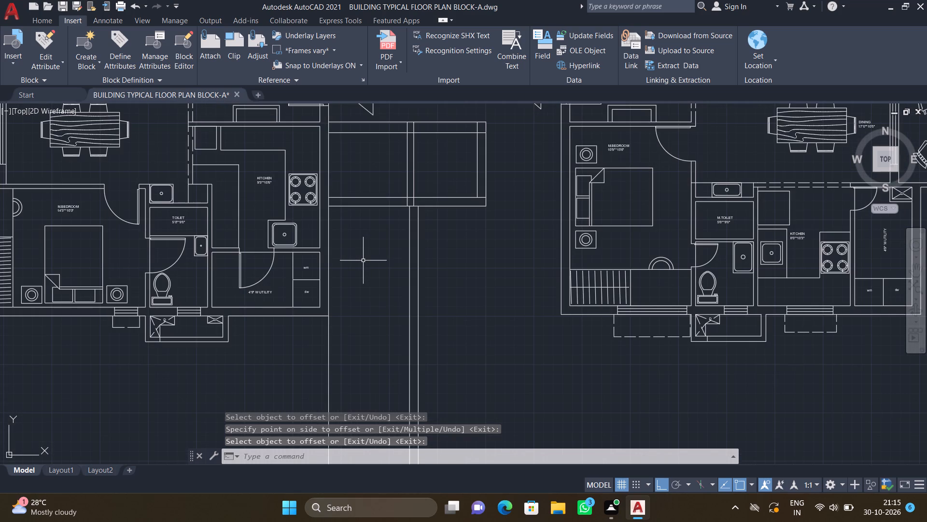
key("o")
key("Return")
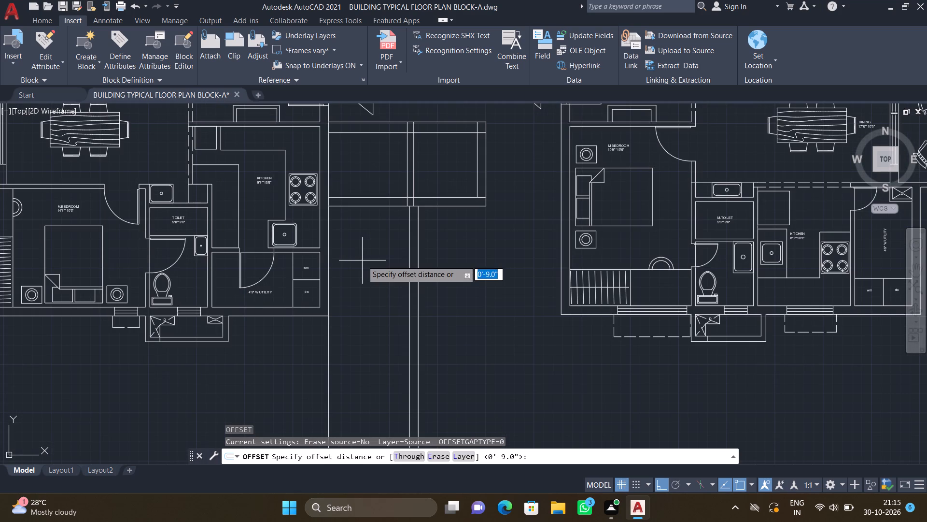
type("7'")
key("Return")
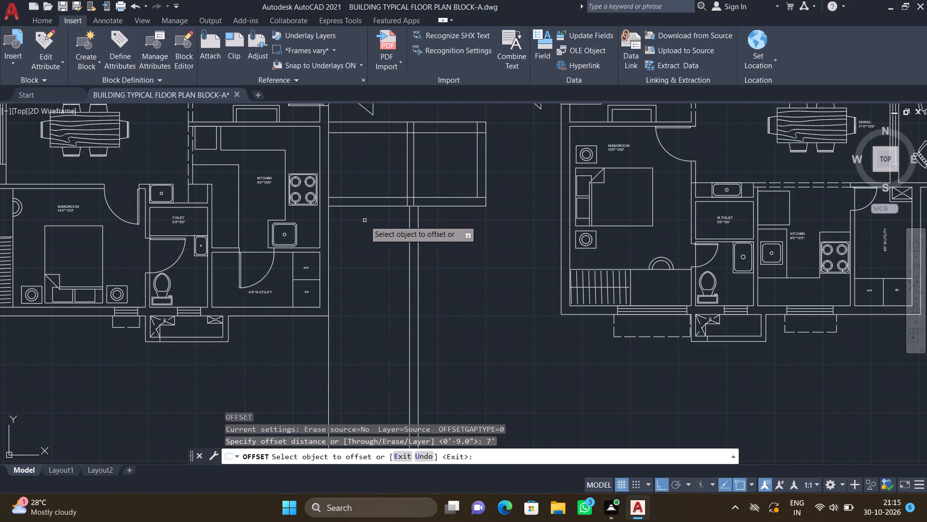
left_click_drag(365, 205, 367, 211)
left_click(374, 315)
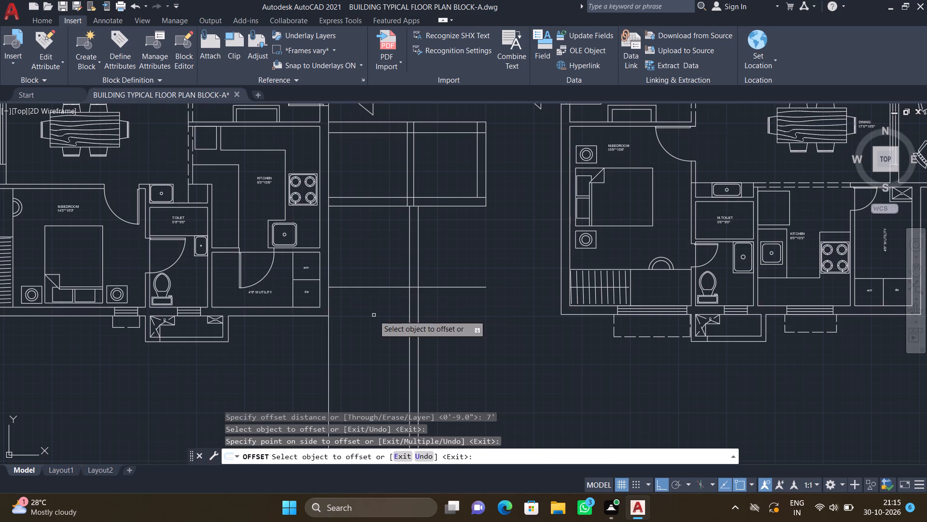
key("Return")
Offset the horizontal line beside unit 5's utility downward by 9" to give it wall thickness.
key("o")
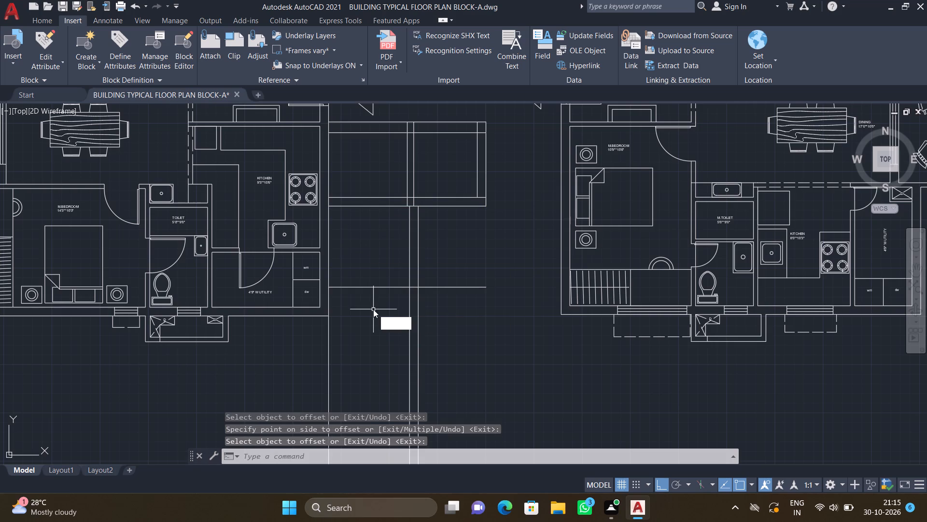
key("Return")
type("9\"")
key("Return")
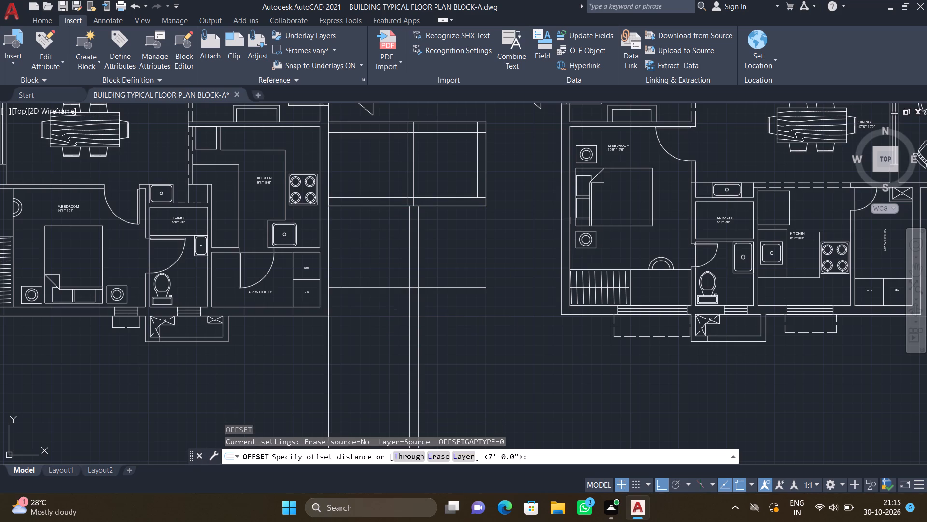
left_click_drag(371, 287, 375, 300)
left_click(379, 322)
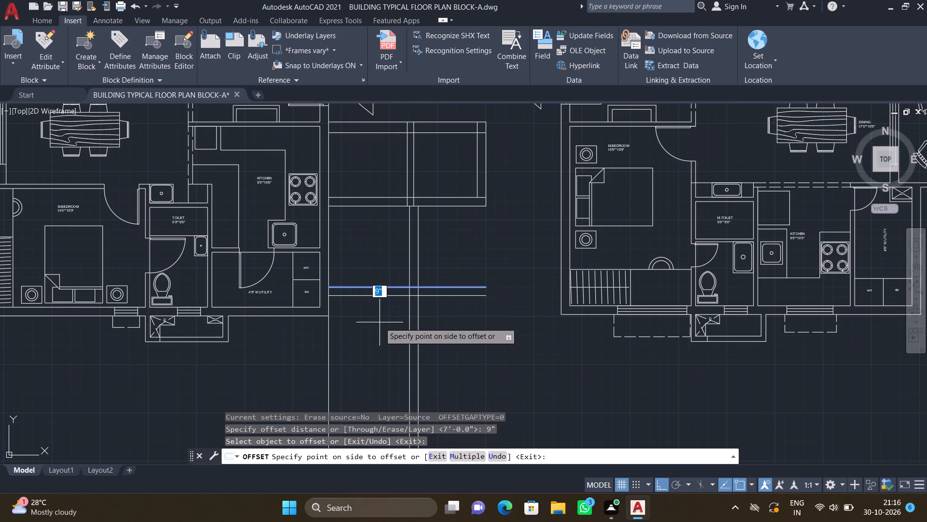
key("Return")
Trim the two horizontal wall lines beside unit 5's utility where they extend past the 9" vertical wall toward unit 10.
type("TR")
key("Return")
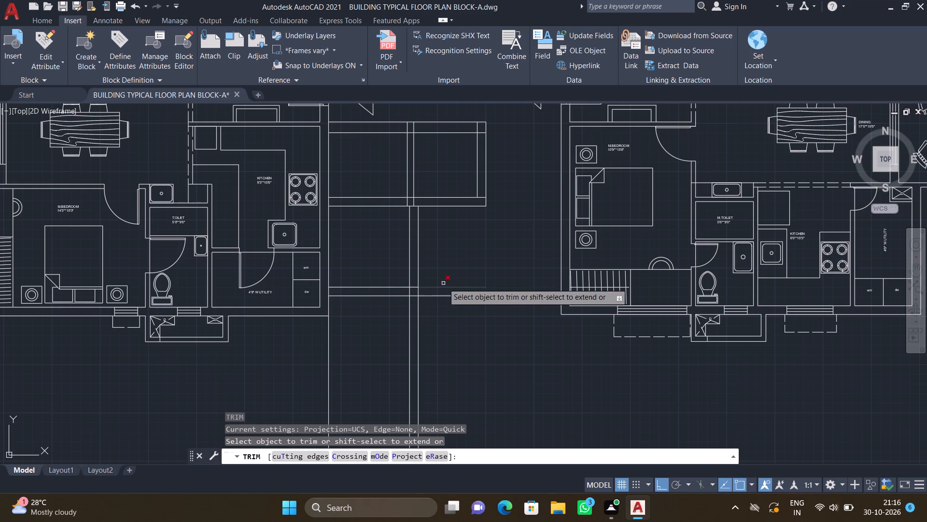
left_click_drag(443, 267, 442, 316)
key("Return")
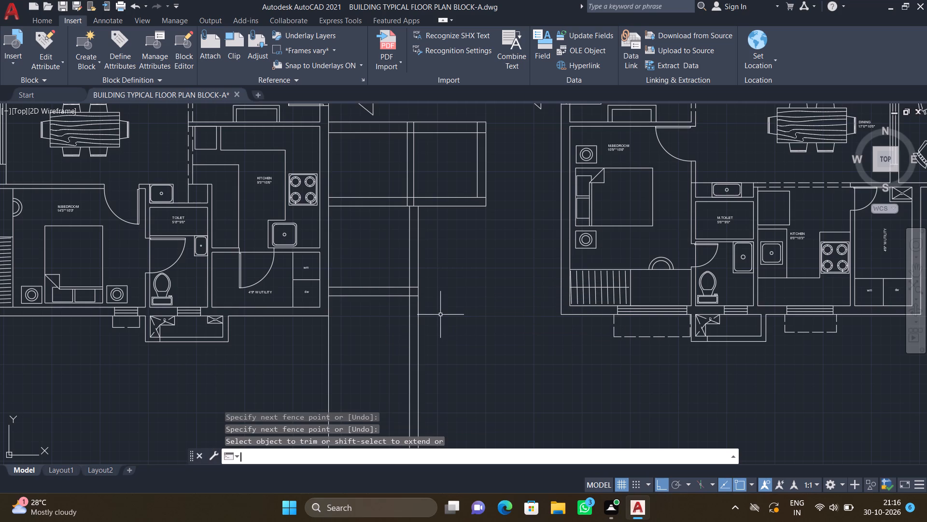
Offset the lower line of the horizontal wall beside unit 5's utility downward by 7'.
scroll(255, 316, "down", 3)
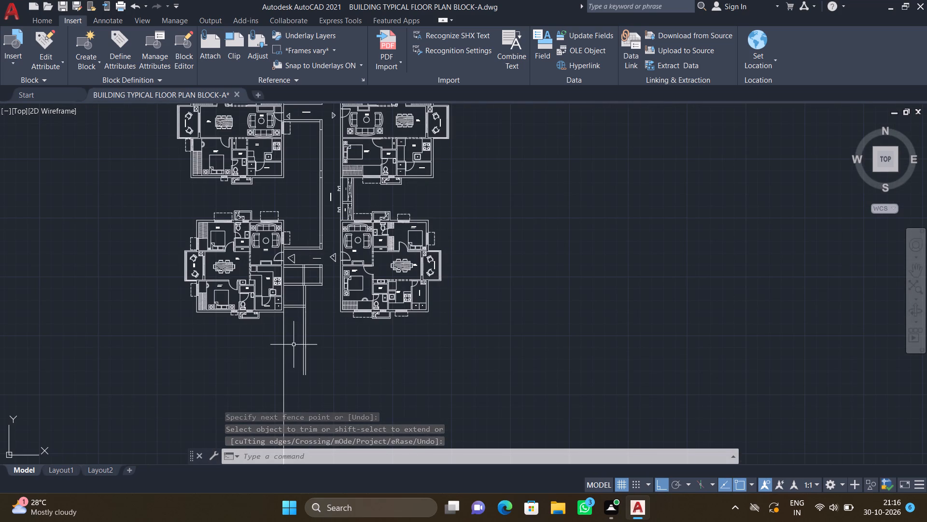
scroll(294, 345, "up", 2)
key("o")
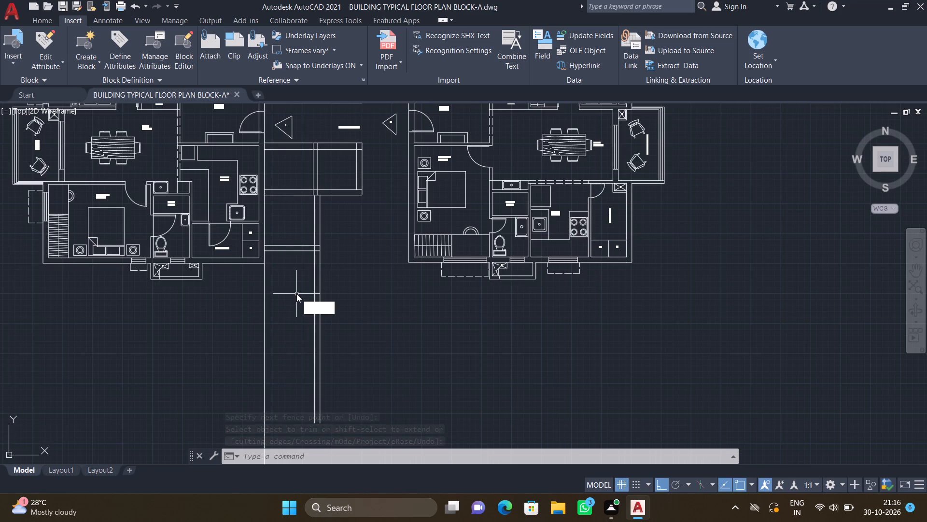
key("Return")
type("7'")
key("Return")
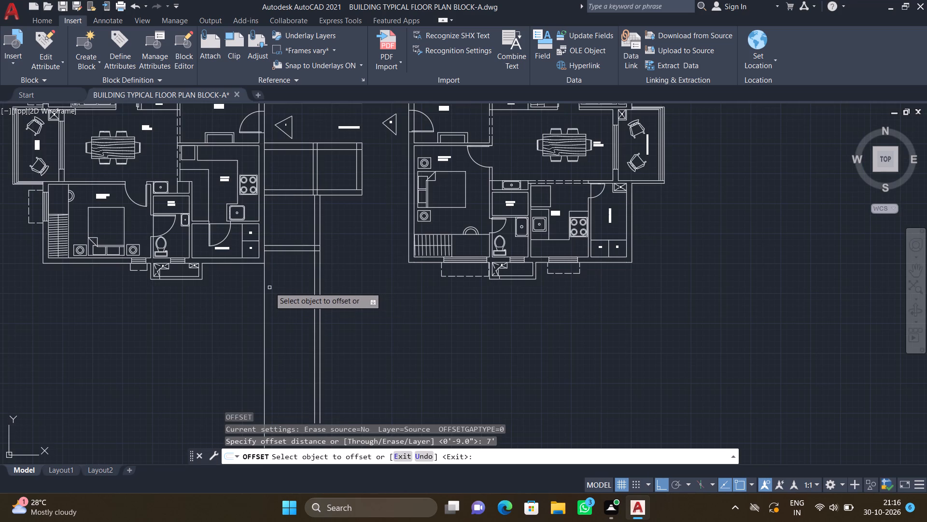
scroll(283, 255, "up", 2)
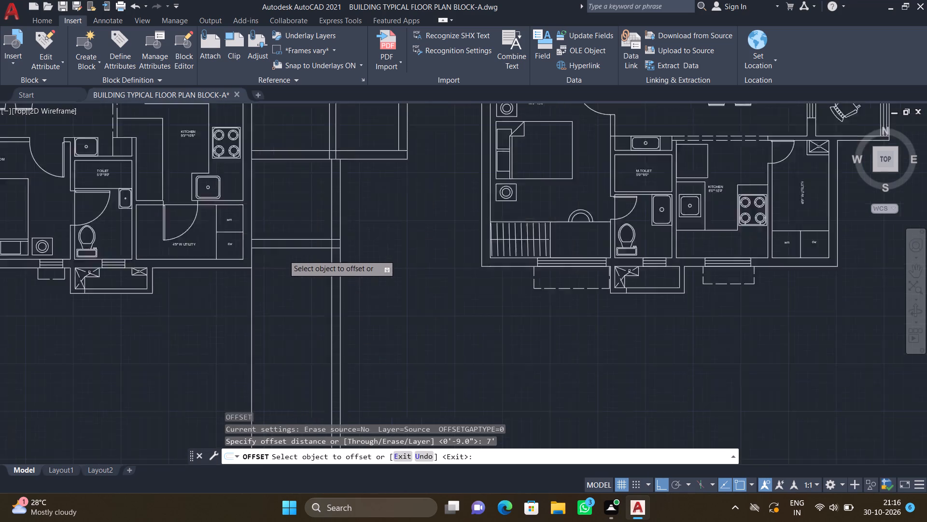
left_click(285, 243)
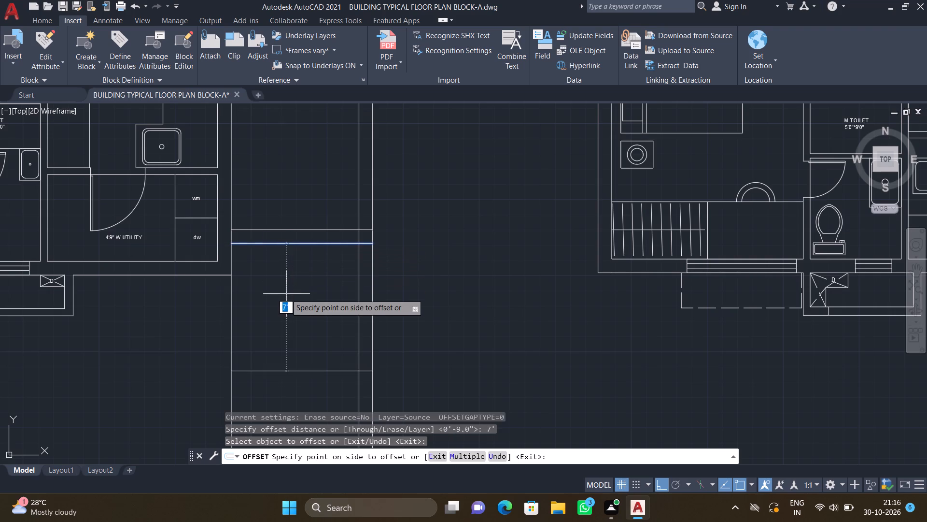
left_click(286, 295)
scroll(286, 309, "down", 2)
key("Return")
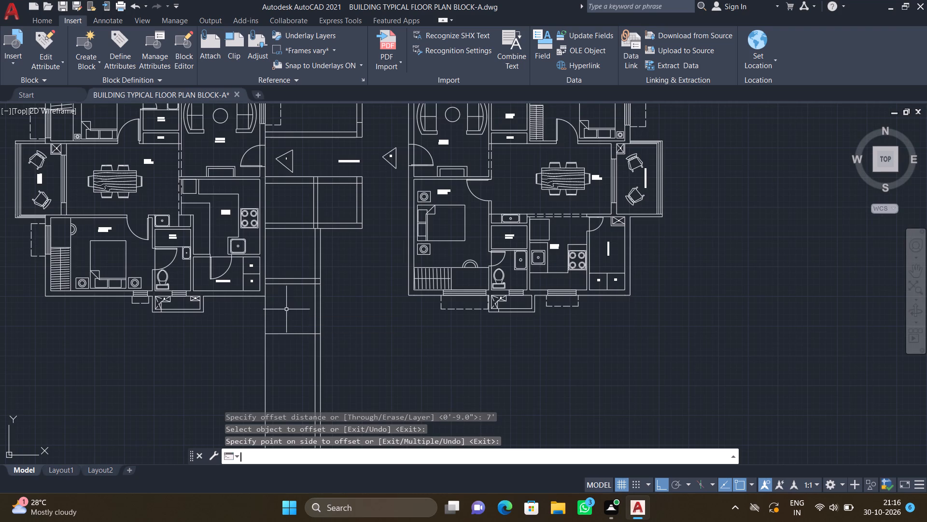
Offset the lowest horizontal line between the vertical walls downward by 9" to give it wall thickness.
key("o")
key("Return")
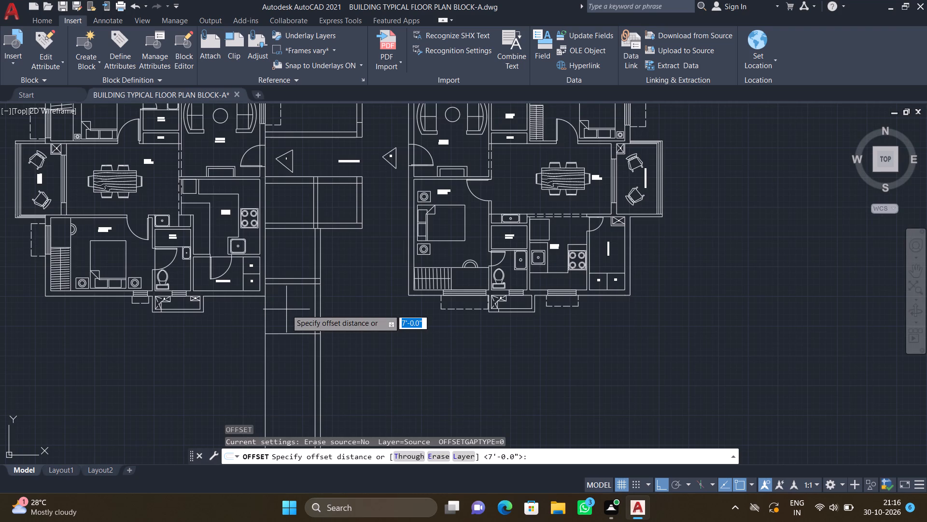
key("9")
key("shift+quotedbl")
key("Return")
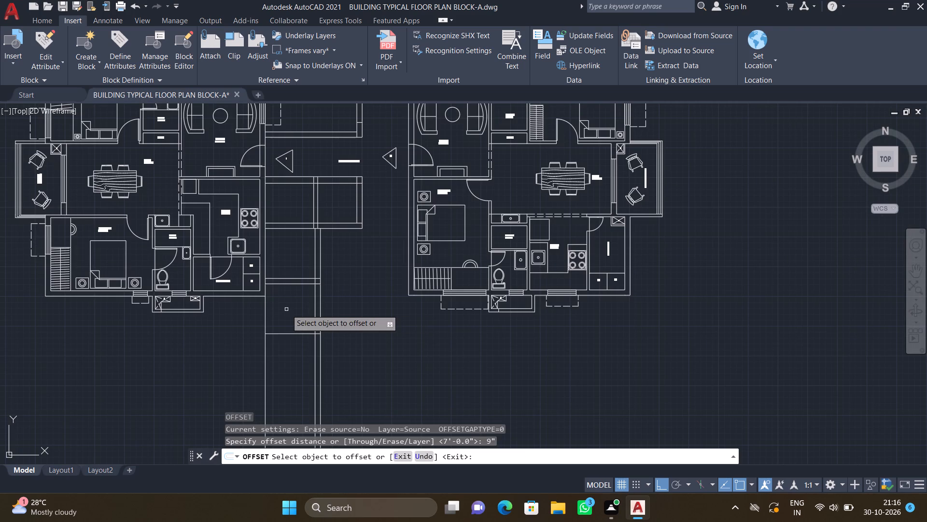
left_click_drag(284, 333, 285, 345)
left_click(286, 357)
key("Return")
Offset the lower line of the second horizontal wall below the divided outline downward by 7'.
key("o")
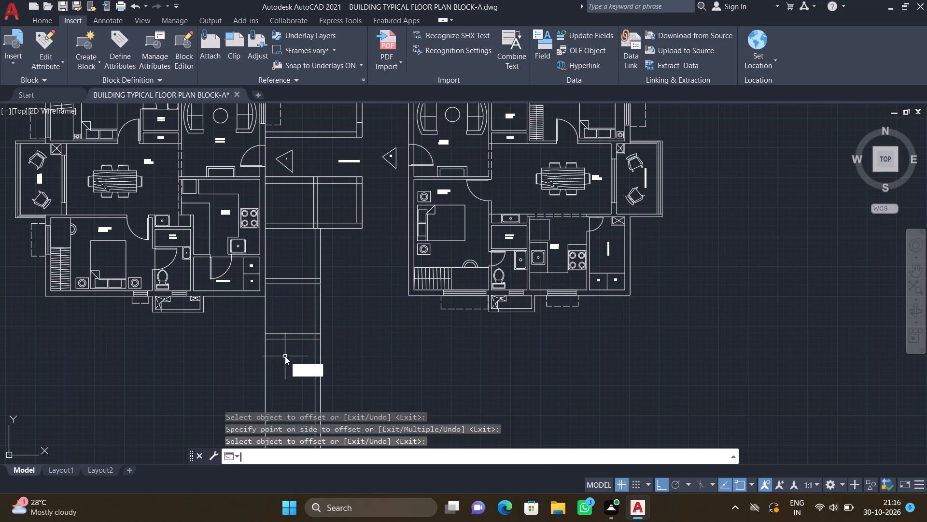
key("Return")
type("7'")
key("Return")
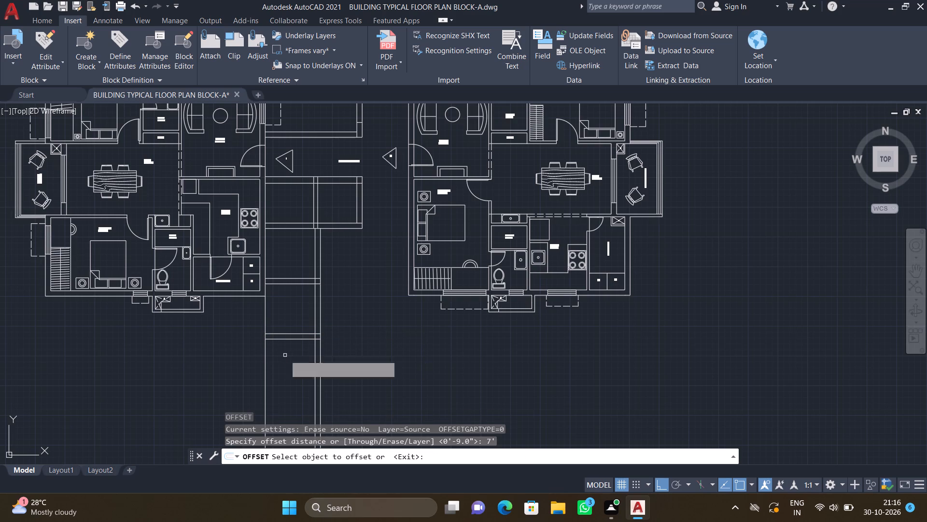
scroll(283, 359, "up", 1)
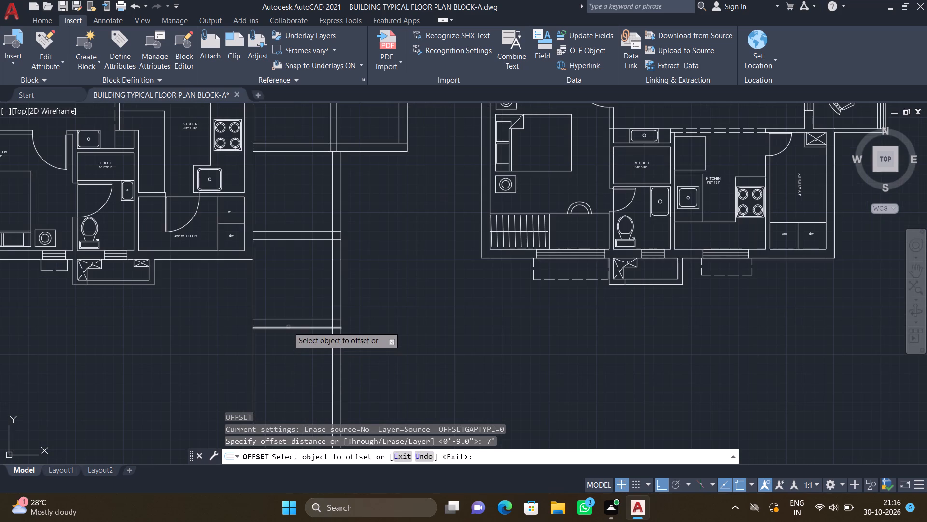
left_click_drag(288, 327, 290, 335)
left_click(291, 364)
key("Return")
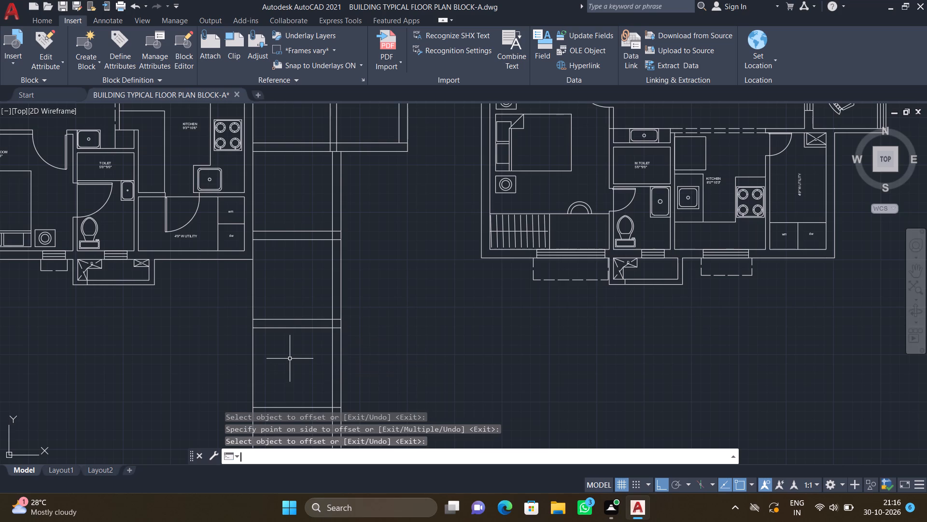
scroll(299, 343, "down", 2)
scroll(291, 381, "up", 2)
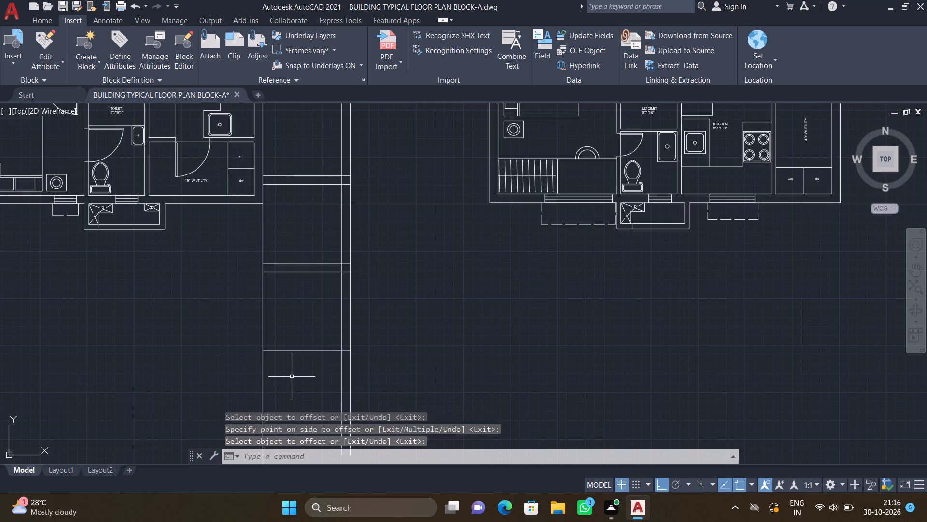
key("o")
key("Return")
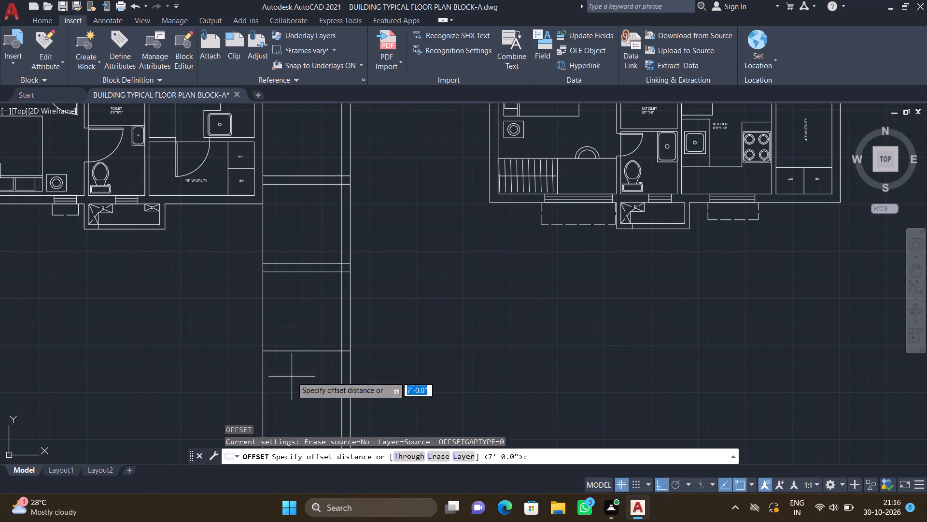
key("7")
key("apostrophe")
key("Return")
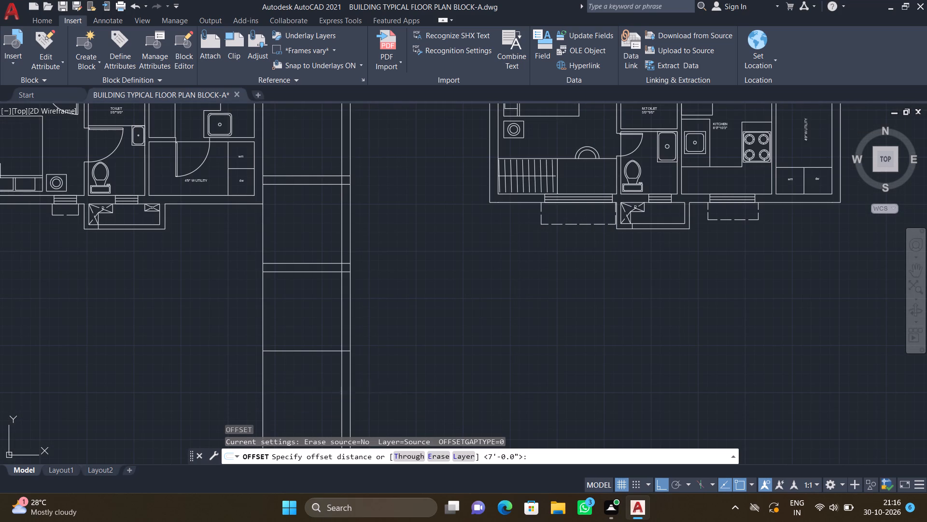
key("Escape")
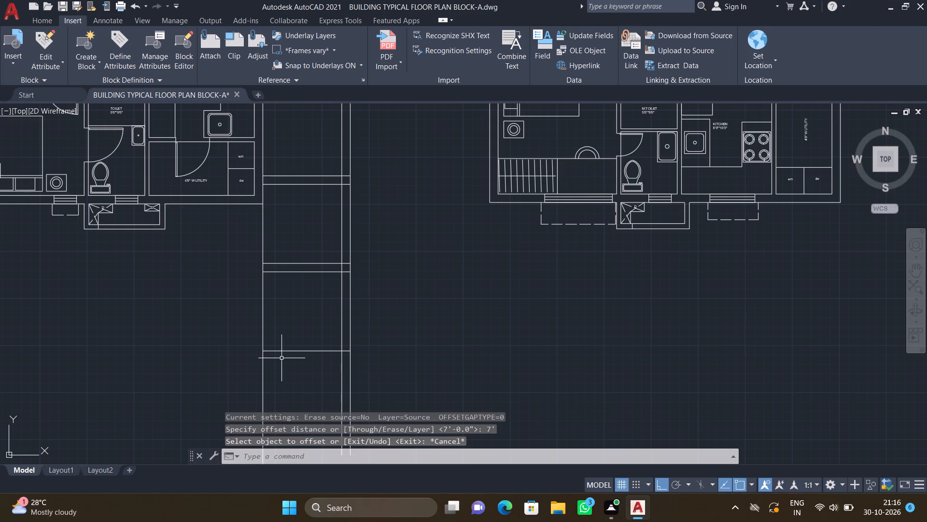
Offset the lowest horizontal line downward by 9" to form the third horizontal wall below the divided outline.
key("o")
key("Return")
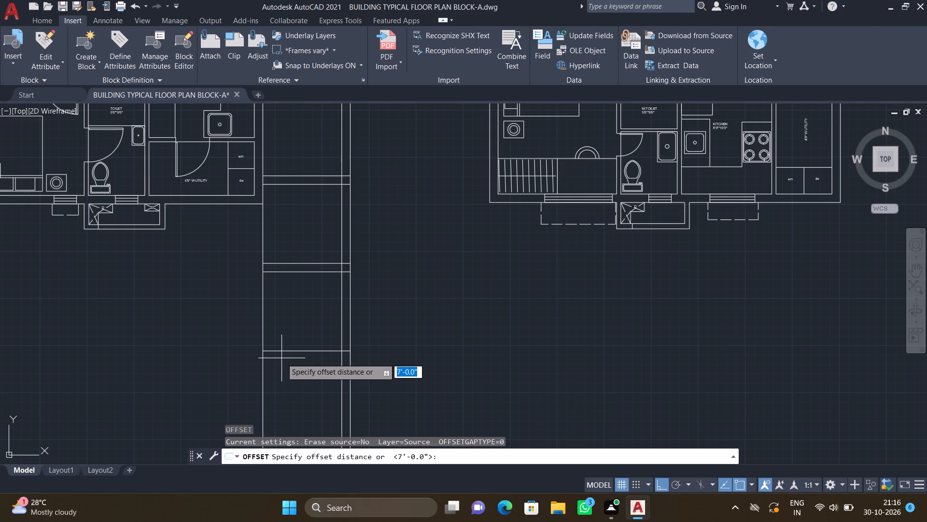
key("9")
key("shift+quotedbl")
key("Return")
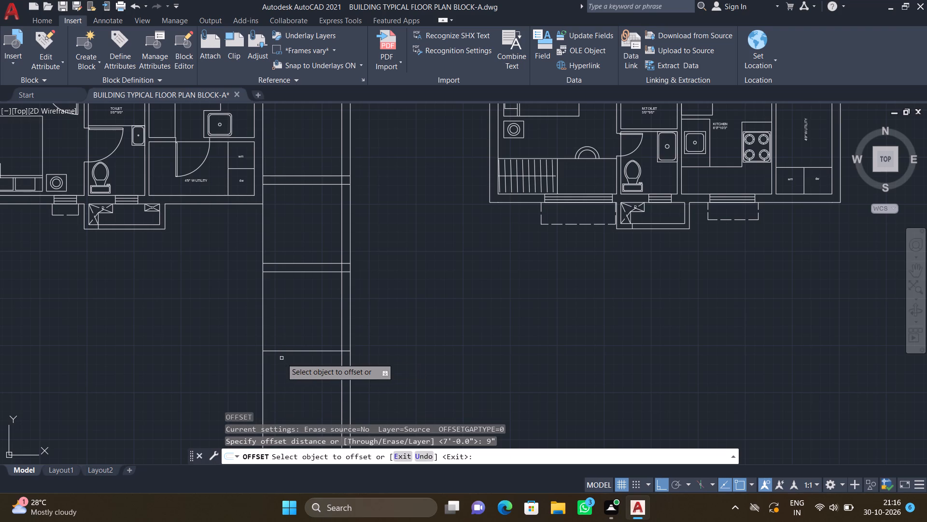
scroll(301, 356, "up", 1)
left_click(300, 348)
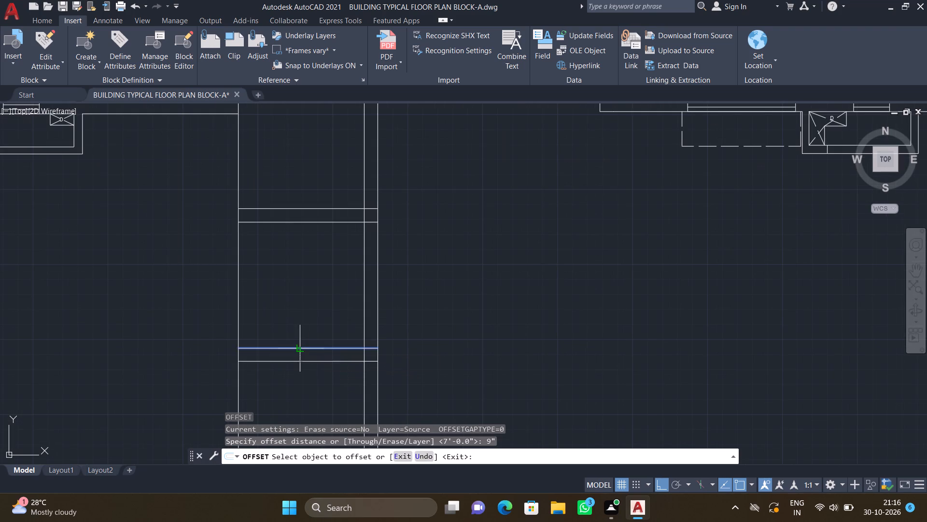
left_click(301, 362)
key("Return")
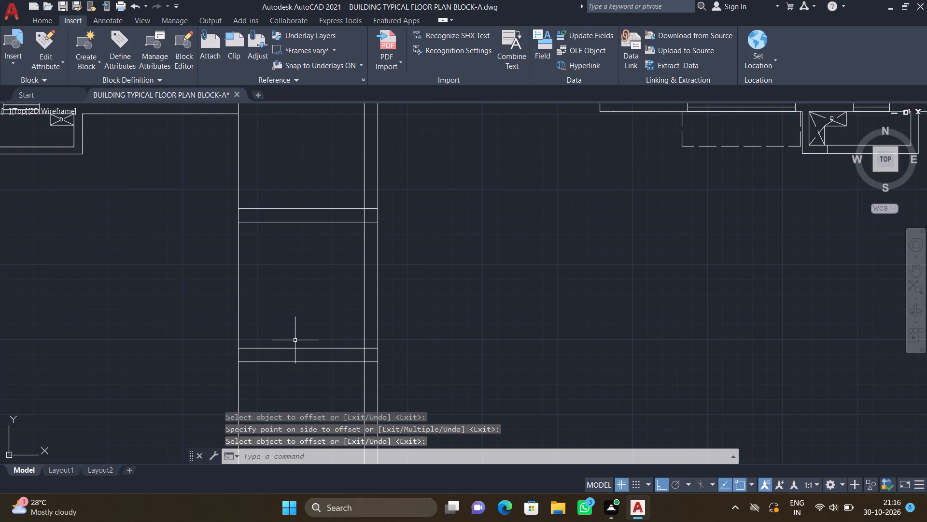
Trim both lines of the 9" vertical wall toward unit 10 where they extend below the lowest horizontal wall.
scroll(290, 335, "down", 2)
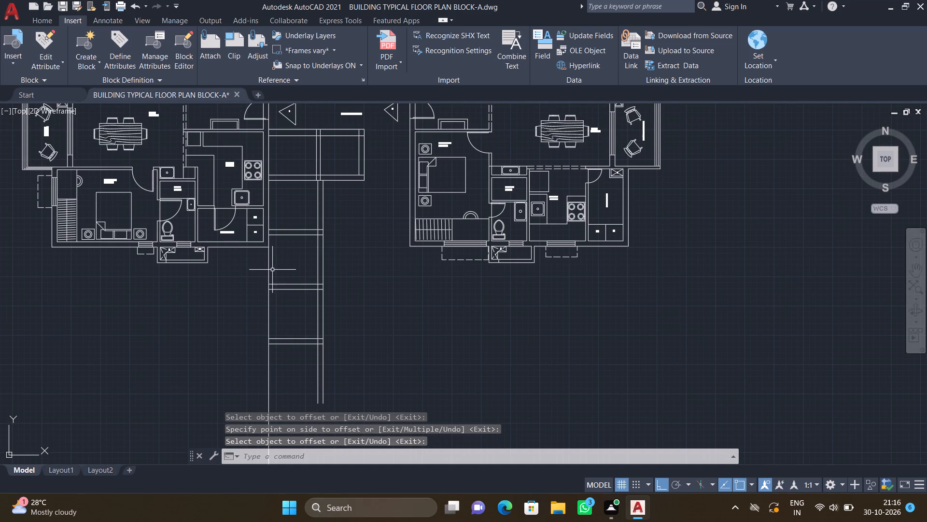
scroll(262, 265, "up", 1)
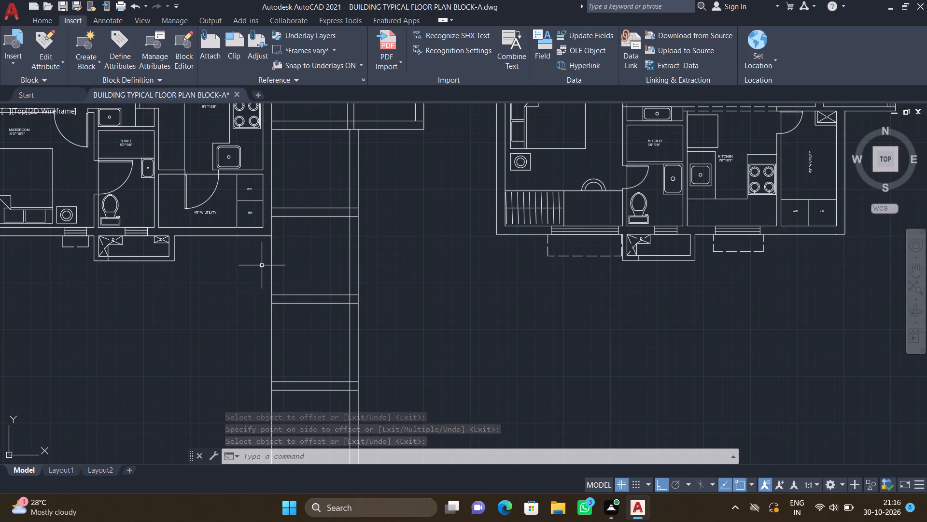
scroll(255, 329, "down", 2)
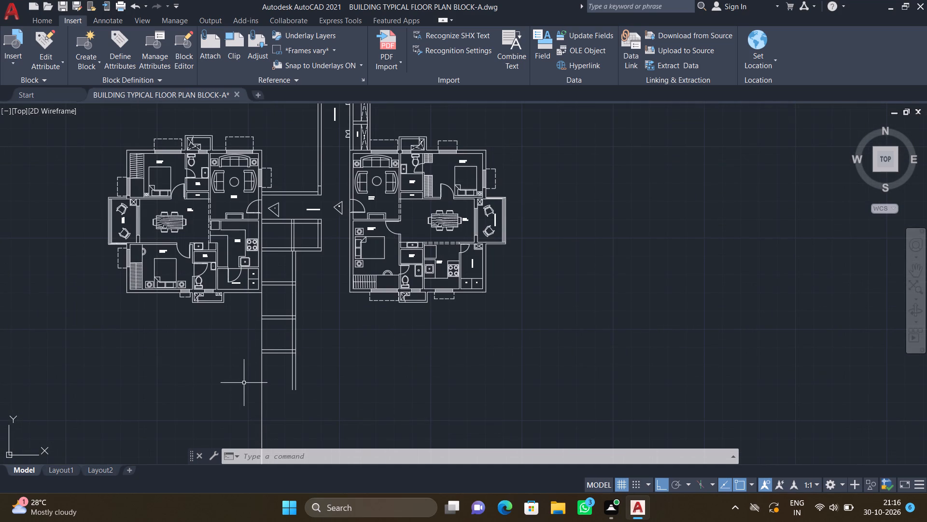
type("TR")
key("Return")
scroll(280, 370, "up", 2)
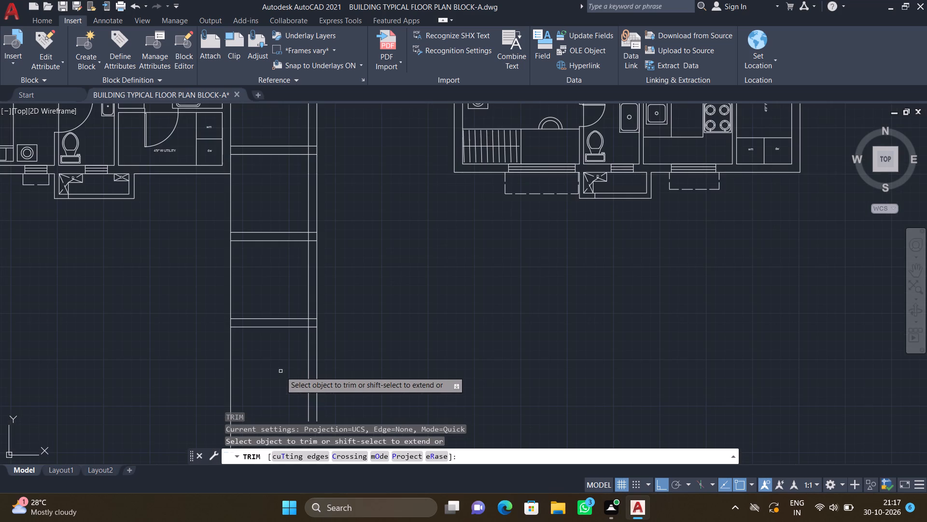
left_click_drag(281, 371, 335, 376)
key("Return")
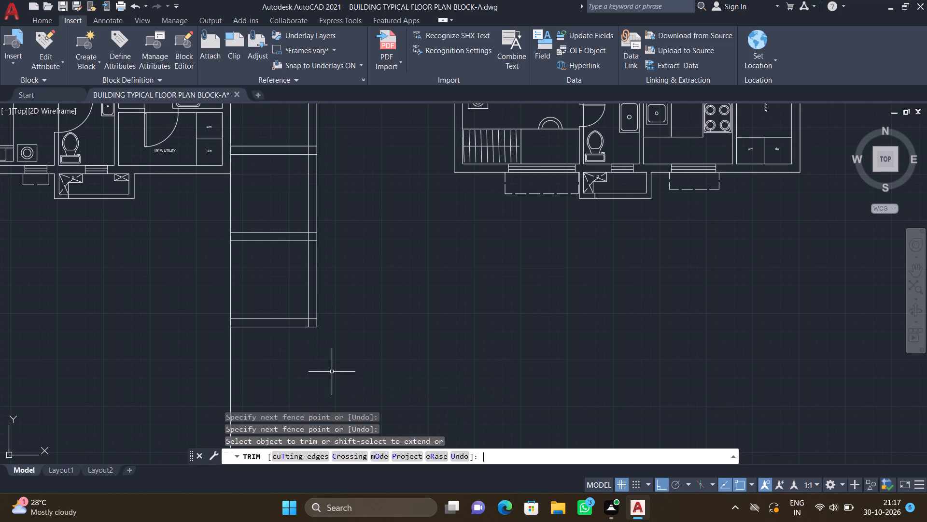
Trim the overlapping wall lines where the partition and the end wall toward unit 10 meet the divided outline's upper wall.
scroll(298, 265, "down", 2)
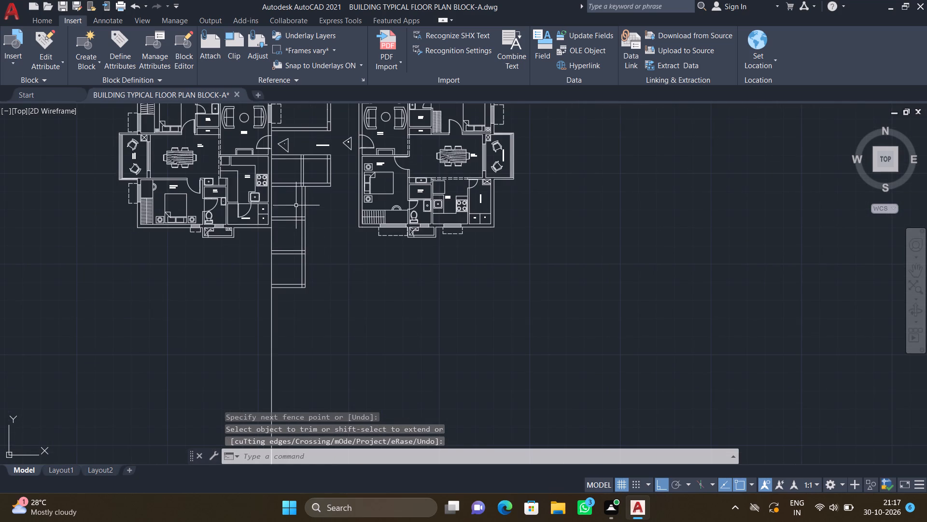
scroll(298, 205, "up", 2)
type("TR")
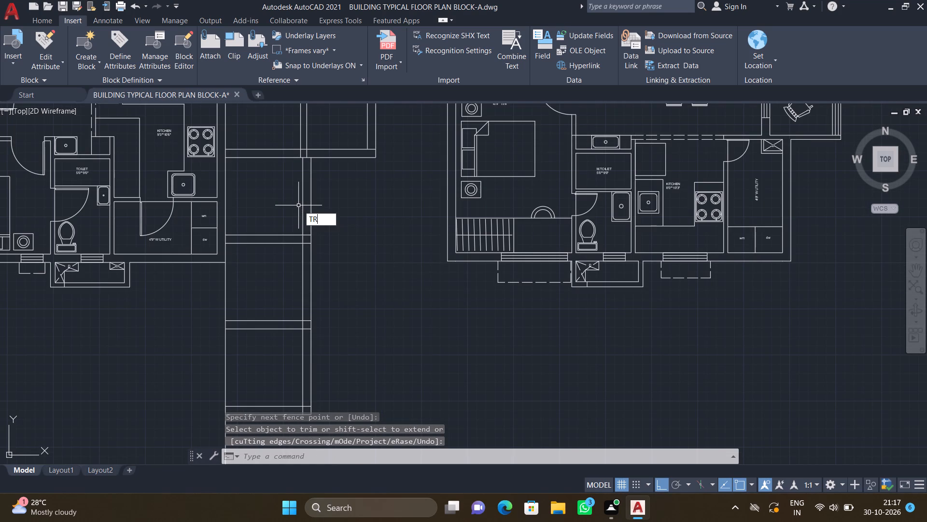
key("Return")
scroll(298, 205, "down", 2)
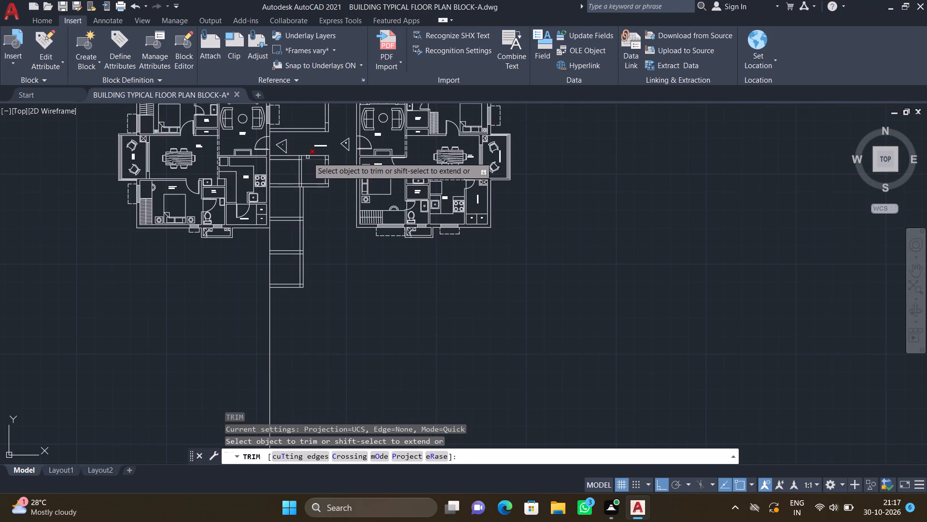
scroll(312, 162, "up", 2)
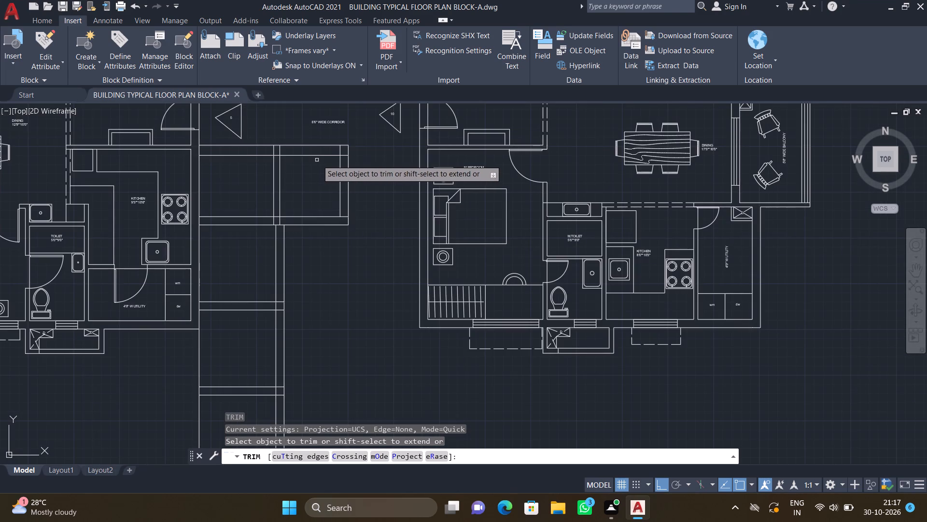
scroll(317, 152, "up", 2)
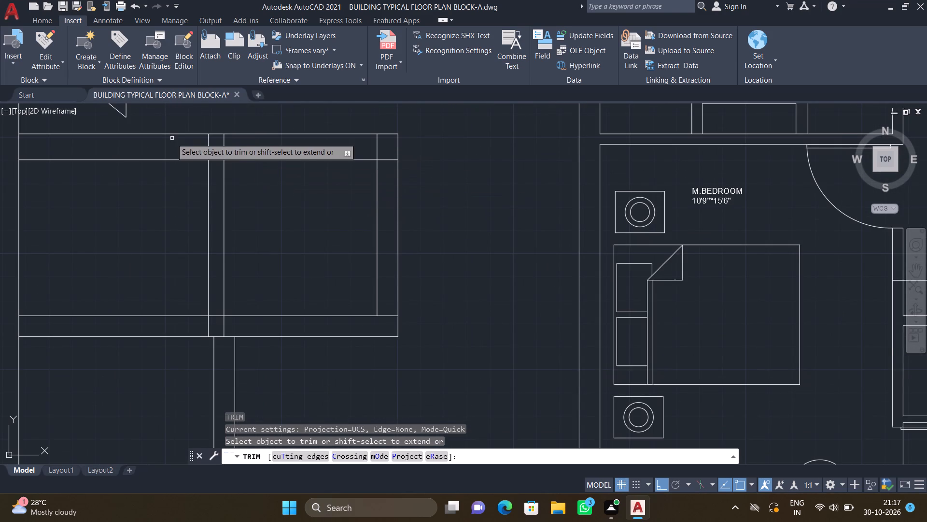
scroll(192, 157, "up", 1)
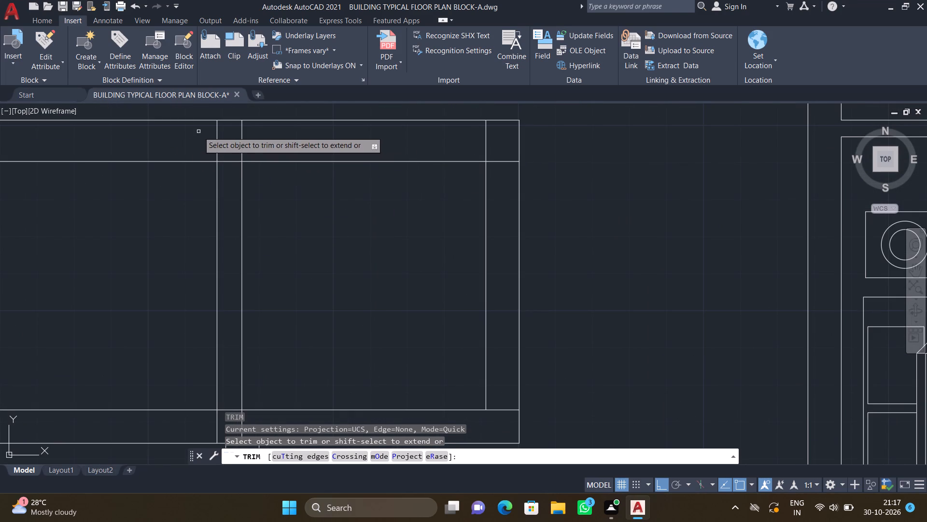
left_click_drag(198, 131, 253, 145)
left_click_drag(229, 155, 229, 161)
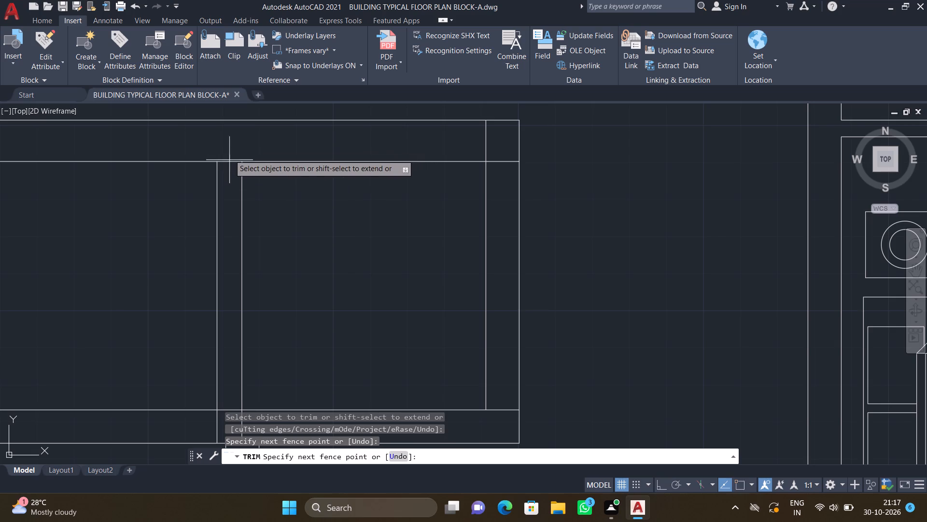
left_click_drag(229, 161, 230, 174)
scroll(291, 154, "down", 1)
scroll(428, 150, "up", 2)
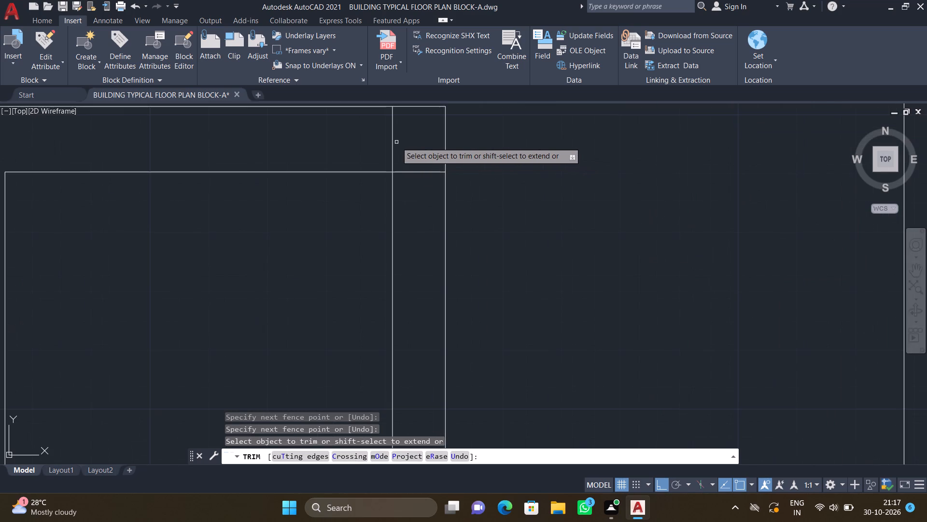
left_click_drag(369, 143, 415, 184)
Trim the overlapping wall lines at the divided outline's lower corner toward unit 10 and where the partition meets its lower wall.
scroll(414, 186, "down", 4)
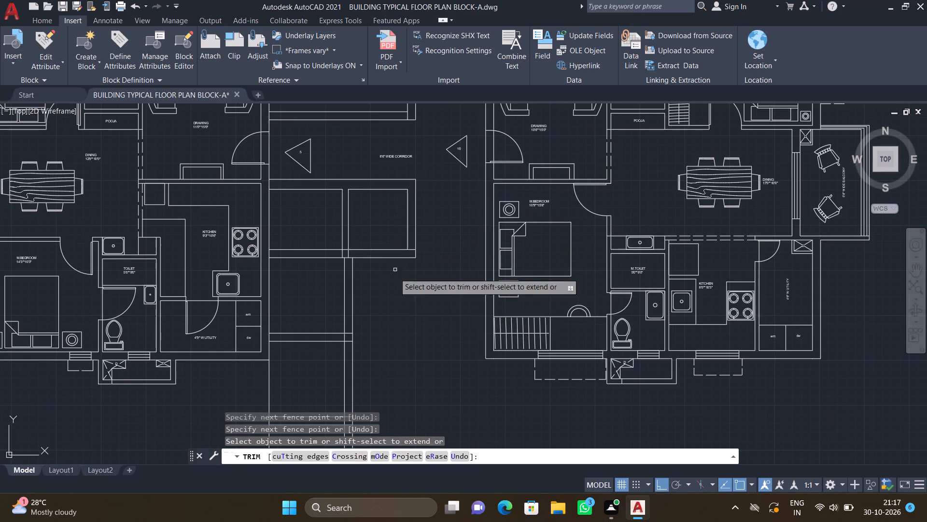
scroll(409, 239, "up", 3)
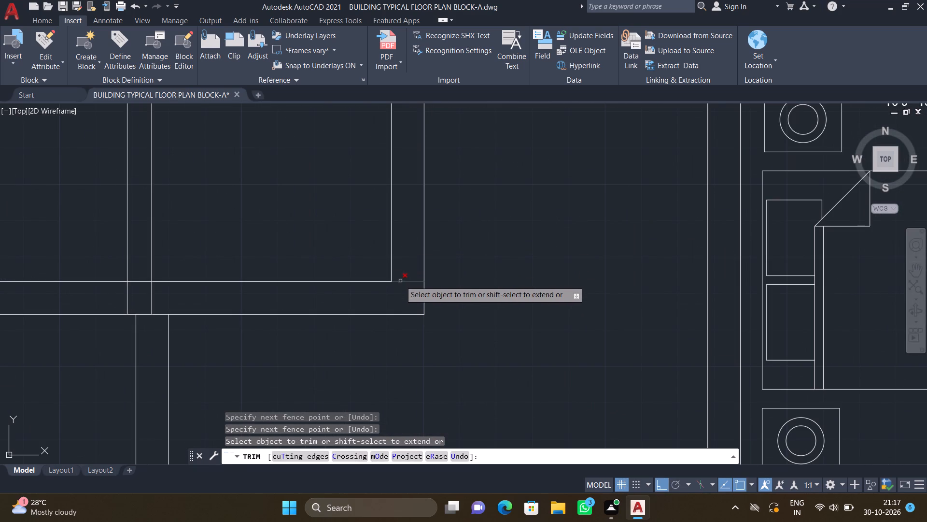
left_click(400, 281)
scroll(304, 307, "down", 2)
scroll(232, 310, "up", 2)
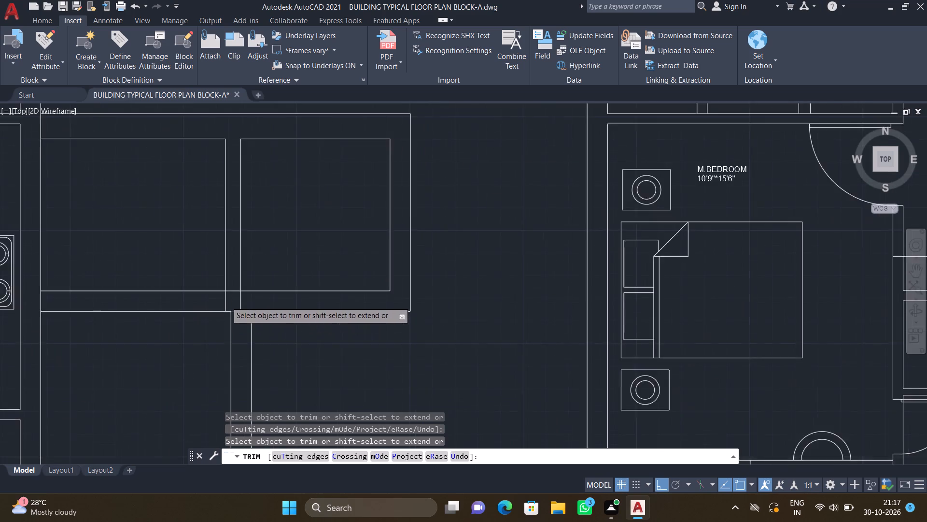
scroll(218, 301, "up", 2)
left_click_drag(218, 292, 326, 317)
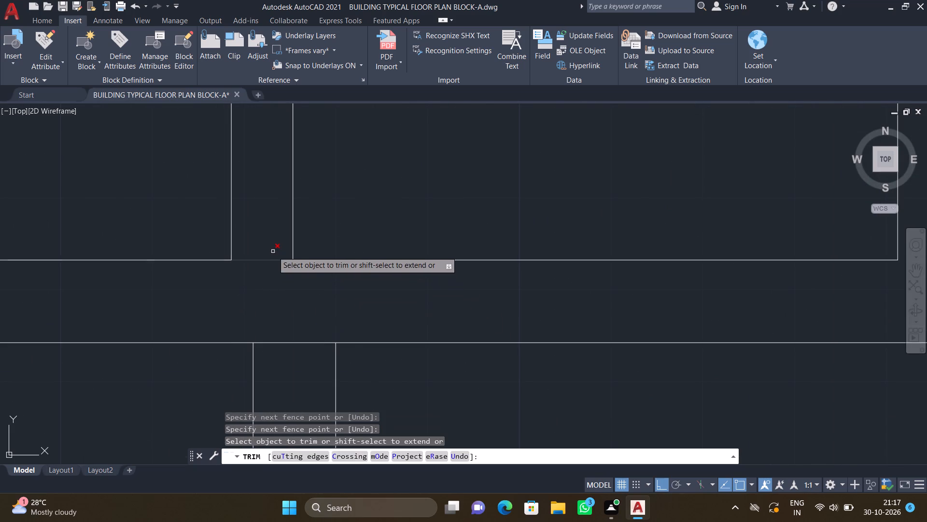
left_click_drag(264, 242, 253, 289)
Trim the crossing lines where the first horizontal wall below the divided outline meets the 9" vertical wall.
scroll(256, 289, "down", 4)
scroll(256, 336, "down", 2)
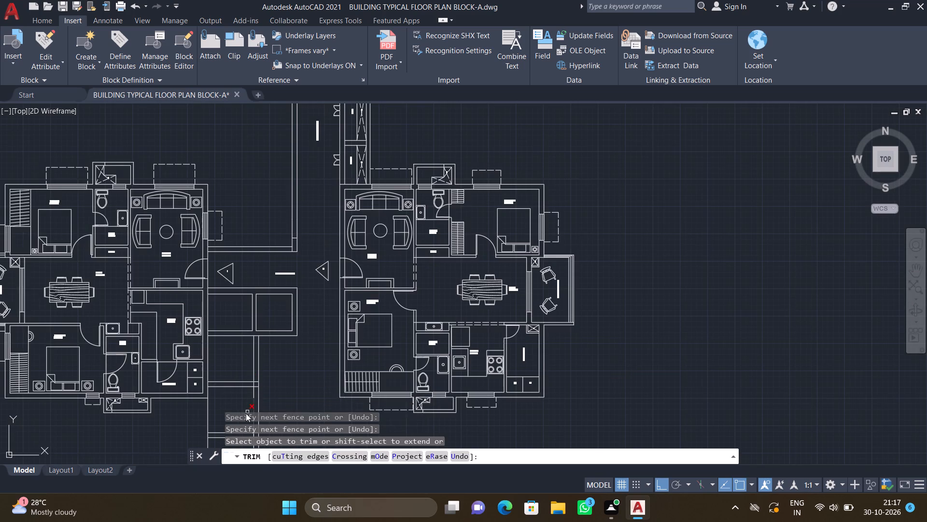
scroll(270, 304, "down", 2)
scroll(256, 376, "up", 3)
scroll(282, 262, "up", 2)
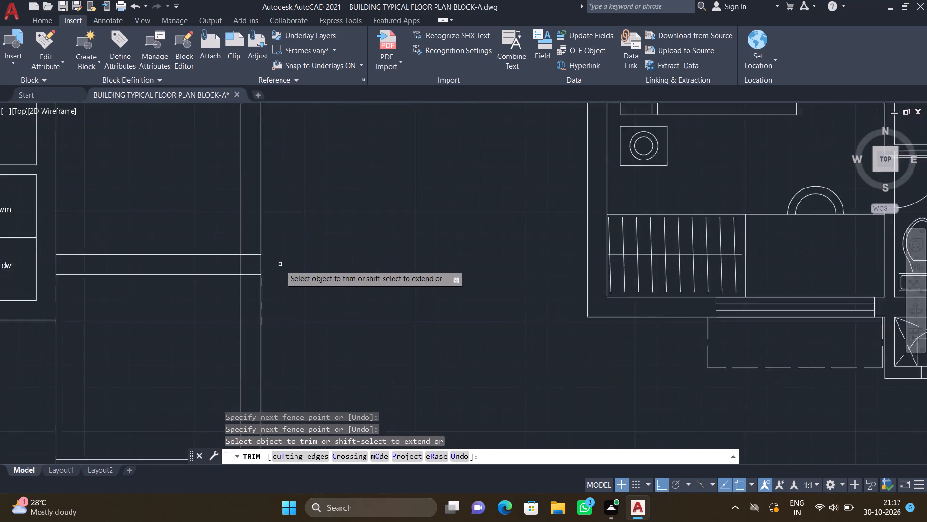
scroll(279, 266, "up", 1)
scroll(240, 253, "up", 2)
left_click_drag(185, 187, 182, 260)
left_click_drag(211, 295, 212, 329)
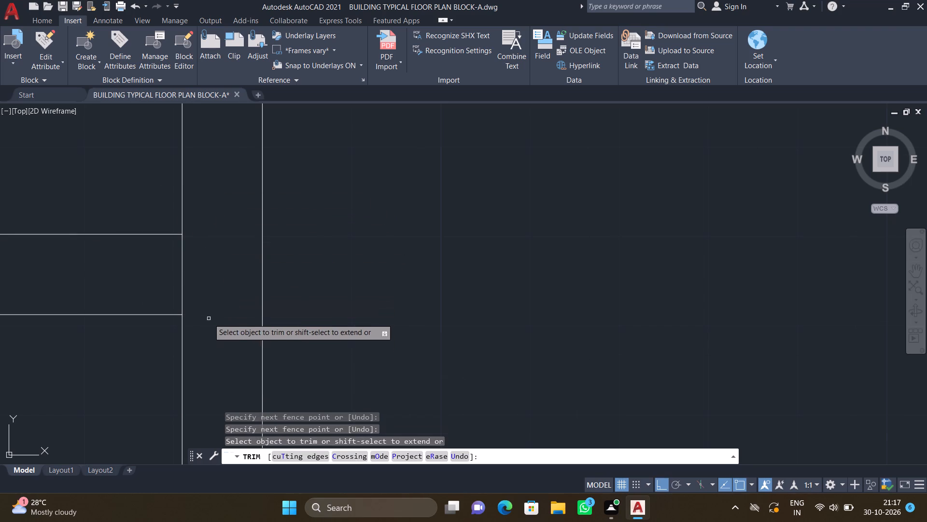
scroll(208, 316, "down", 3)
scroll(199, 305, "up", 3)
left_click_drag(193, 295, 219, 305)
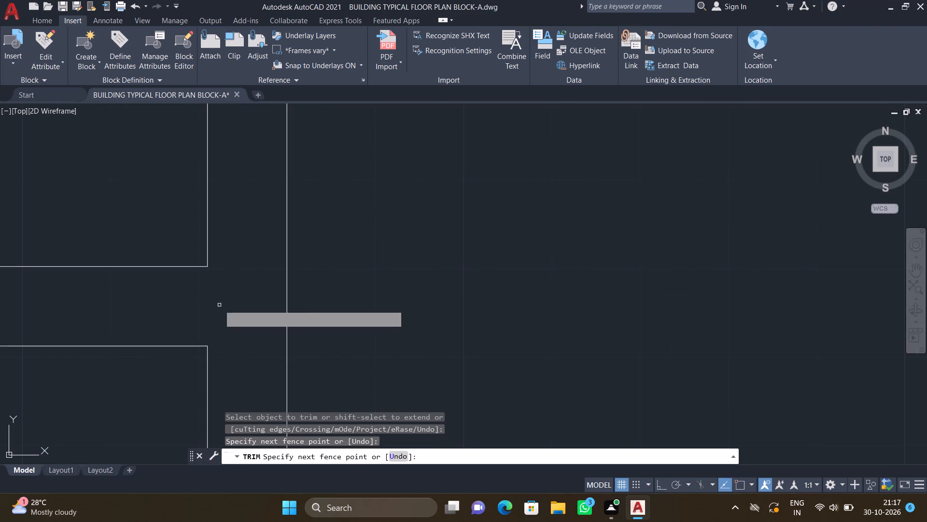
Trim the crossing lines where the second horizontal wall below the divided outline meets the 9" vertical wall.
scroll(219, 305, "down", 7)
scroll(231, 347, "up", 3)
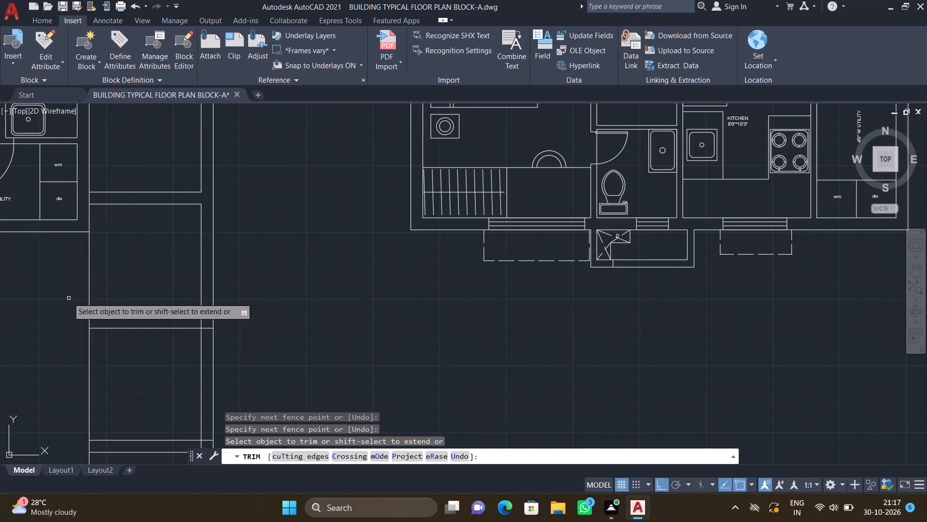
scroll(188, 327, "up", 3)
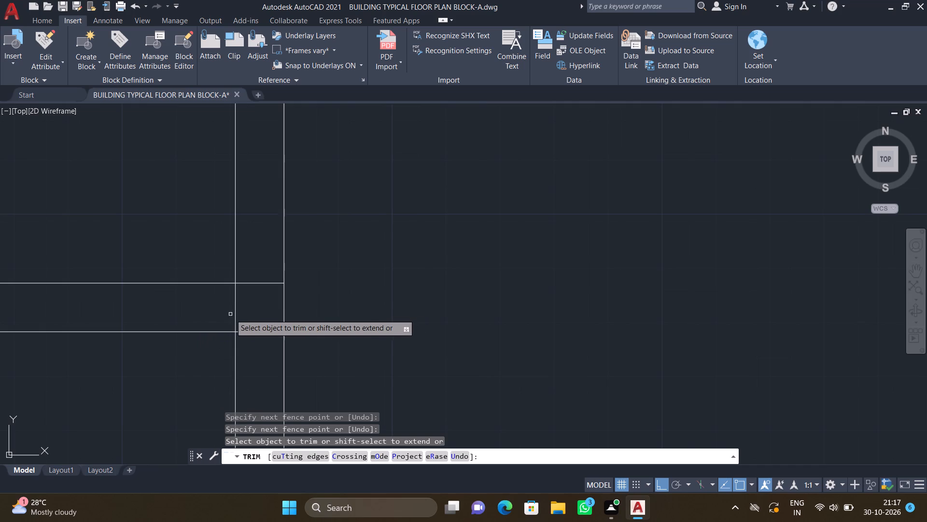
scroll(230, 314, "up", 1)
left_click_drag(228, 306, 247, 316)
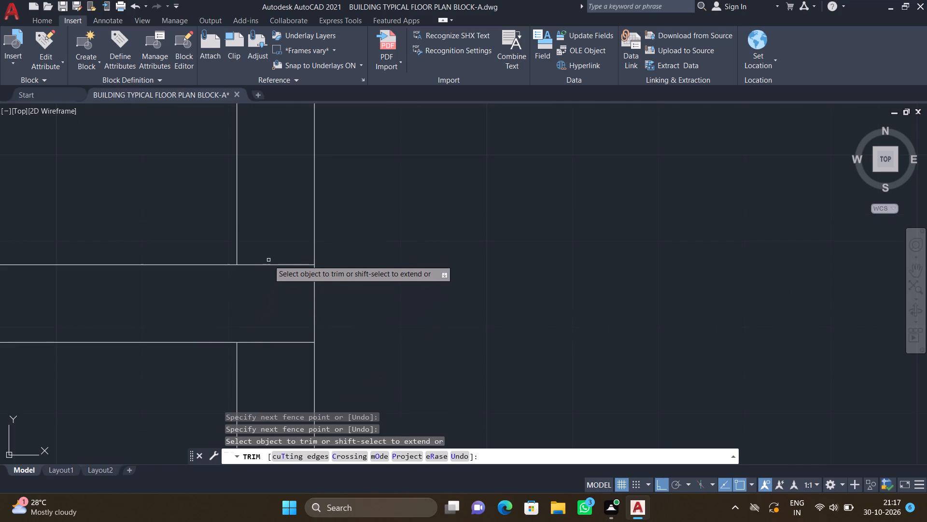
left_click_drag(267, 258, 260, 356)
Trim the overlapping inner lines at the corner where the lowest horizontal wall meets the 9" vertical wall.
scroll(264, 350, "down", 6)
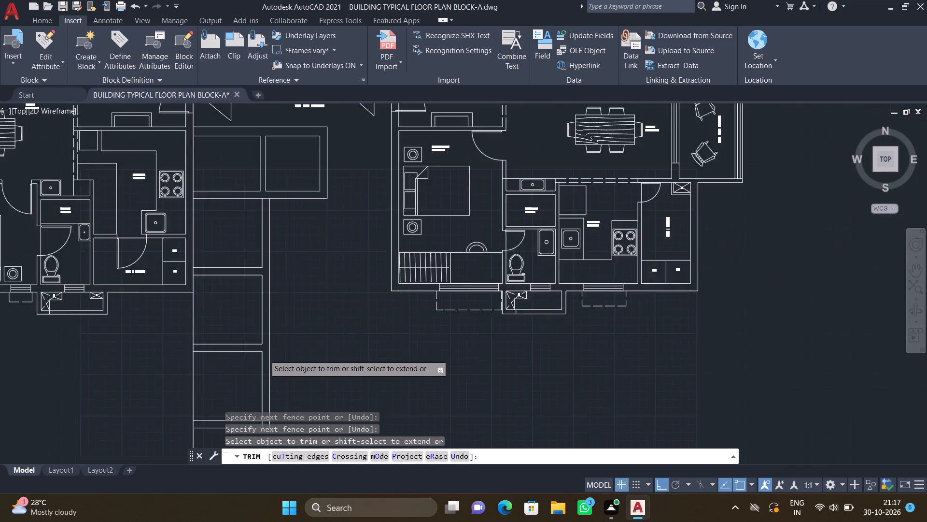
scroll(264, 355, "down", 1)
scroll(270, 407, "up", 3)
scroll(218, 388, "up", 2)
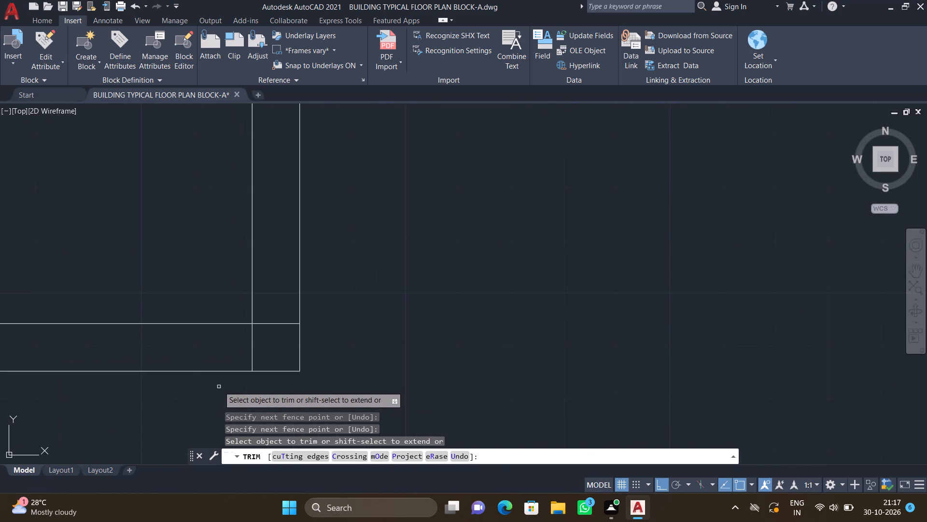
scroll(241, 350, "up", 2)
left_click_drag(244, 342, 272, 345)
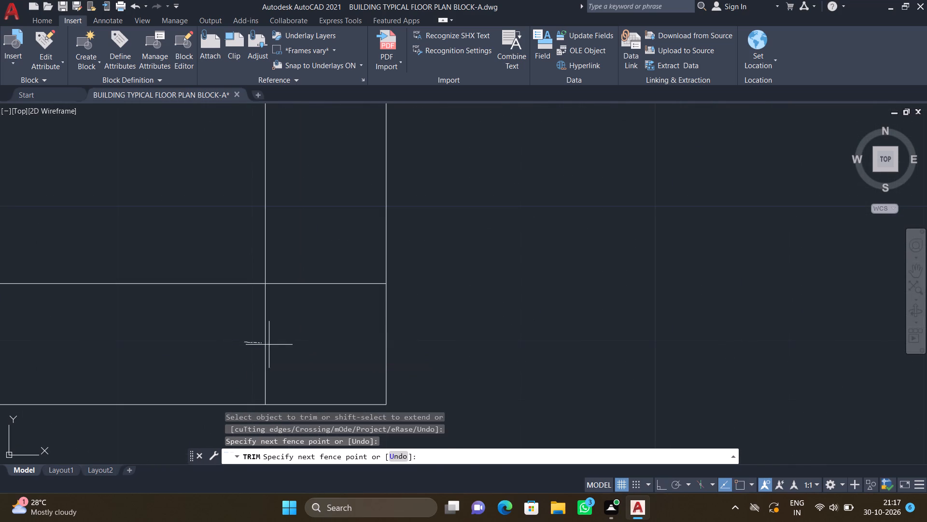
left_click_drag(272, 345, 274, 345)
left_click_drag(310, 274, 300, 297)
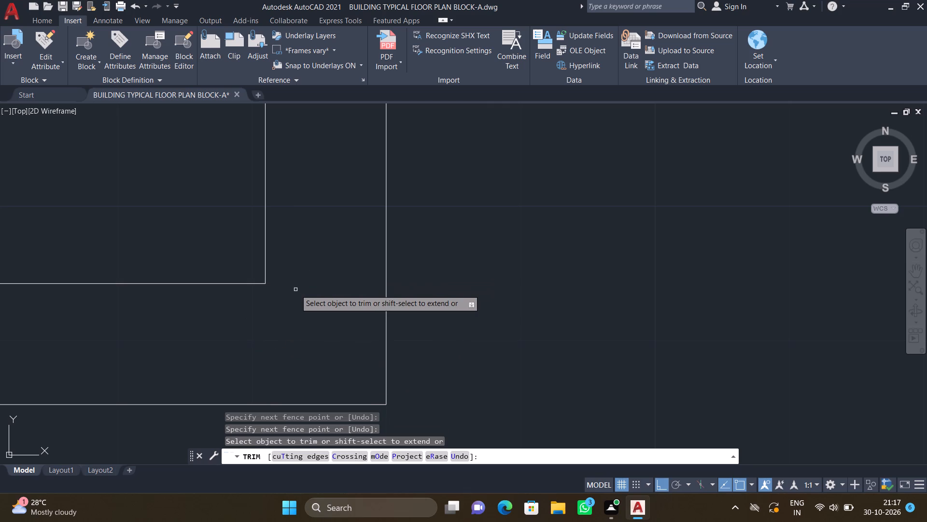
key("Return")
Draw a vertical line about 59'-2" long downward from the inner lower corner of unit 5's utility, beside the long wall line.
scroll(196, 303, "down", 4)
scroll(163, 279, "down", 3)
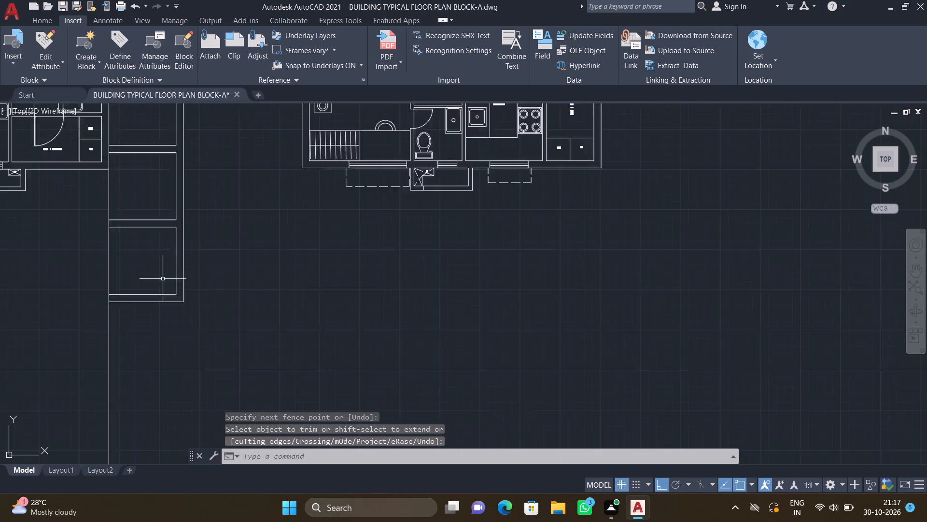
scroll(131, 227, "up", 2)
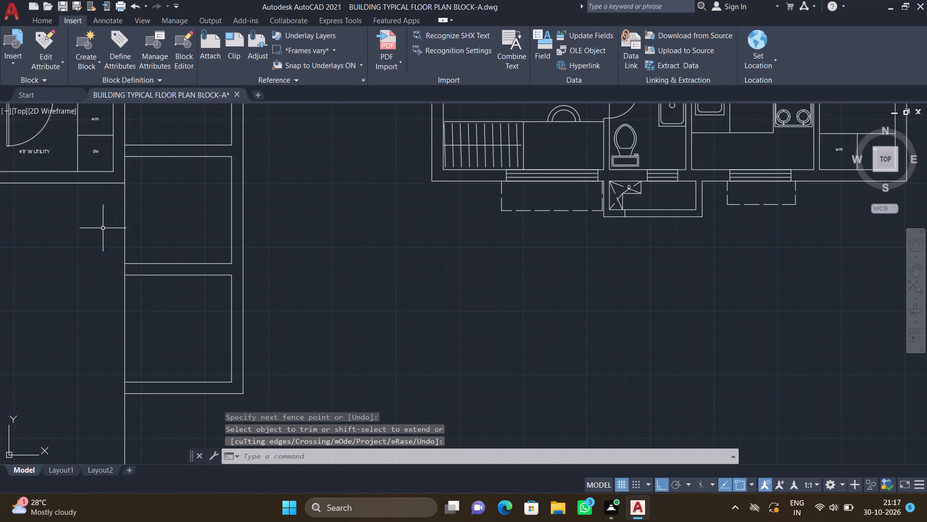
key("l")
key("Return")
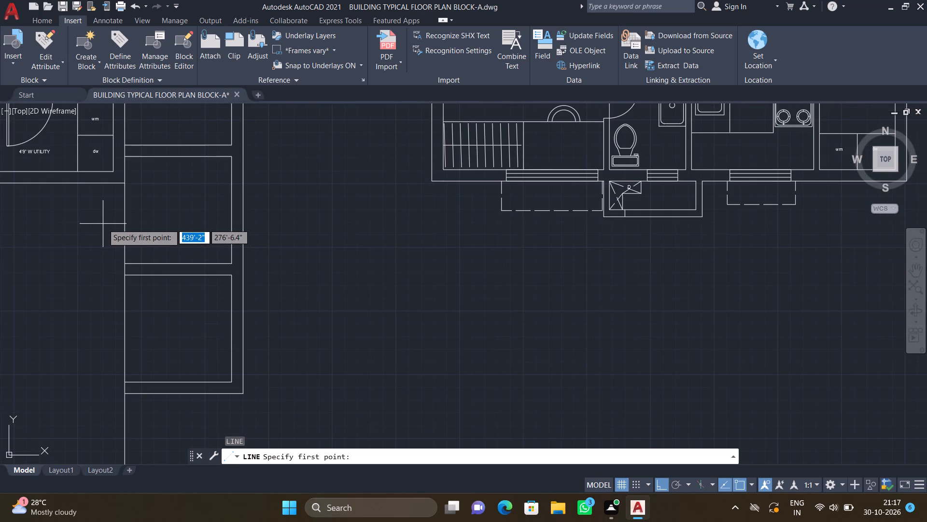
scroll(113, 178, "up", 2)
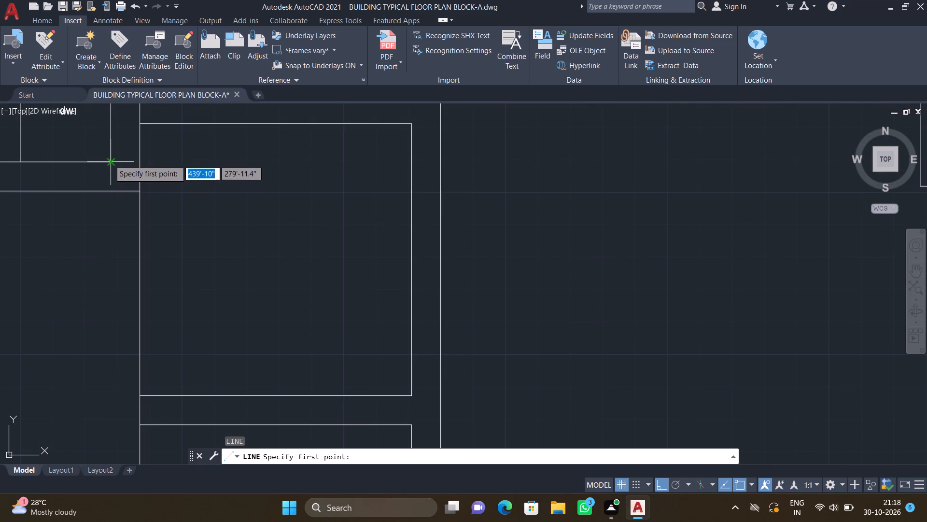
left_click_drag(110, 160, 113, 170)
scroll(102, 223, "down", 4)
scroll(104, 304, "down", 1)
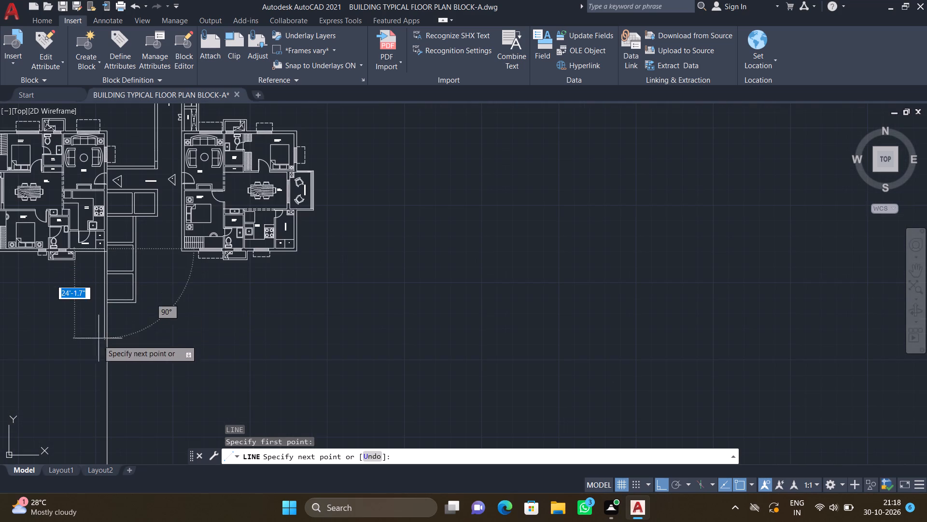
scroll(93, 371, "down", 3)
scroll(100, 399, "up", 3)
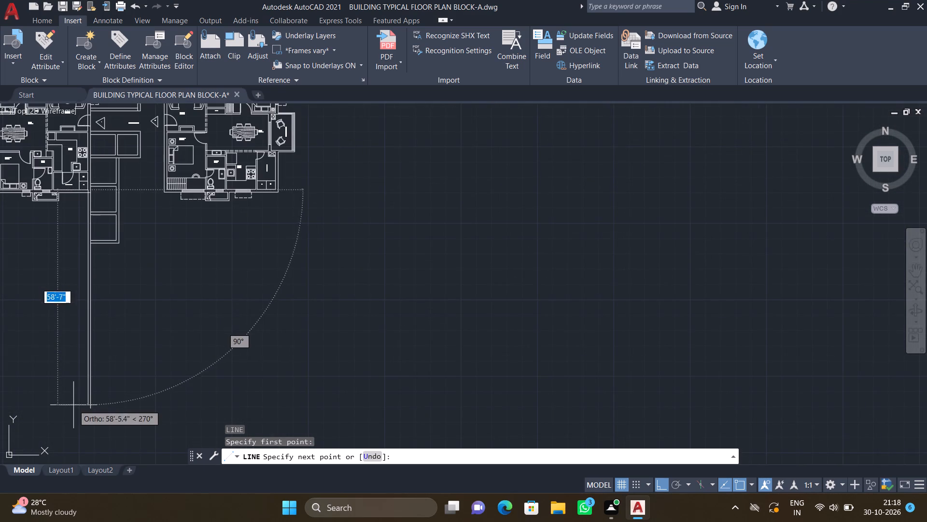
scroll(73, 409, "up", 2)
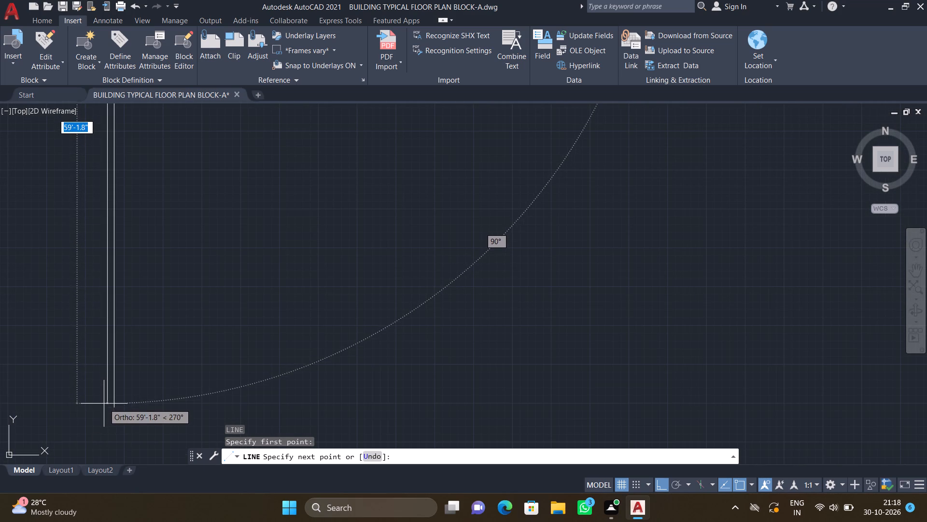
left_click(104, 404)
key("Return")
Add the two-line multiline text label "CWS SHAFT" in the divided outline's space beside unit 5's kitchen, below the corridor.
scroll(16, 444, "down", 4)
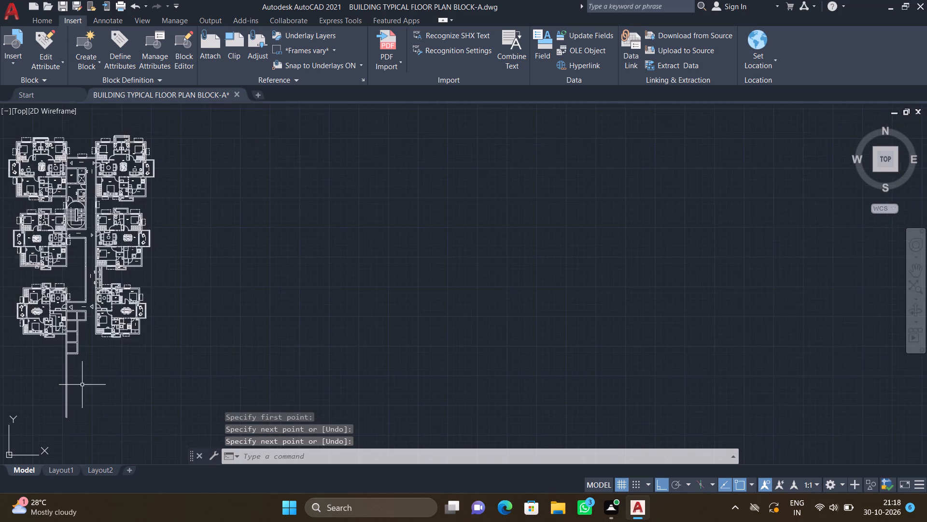
scroll(84, 379, "down", 2)
scroll(38, 382, "up", 2)
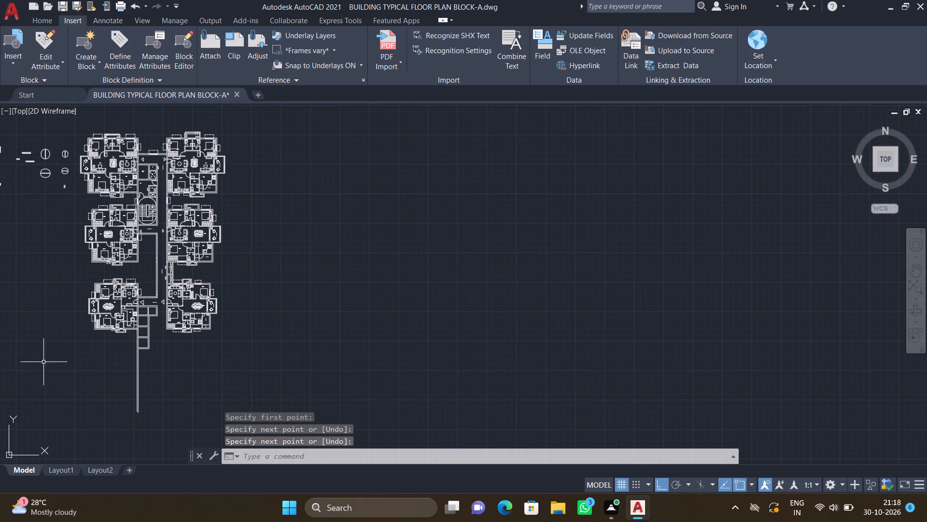
scroll(106, 350, "up", 2)
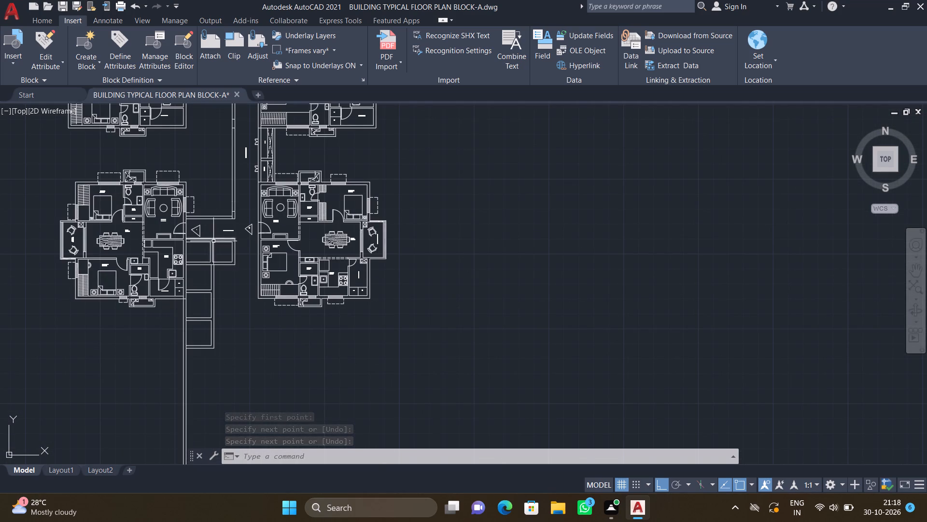
scroll(211, 247, "up", 2)
type("MT")
key("Return")
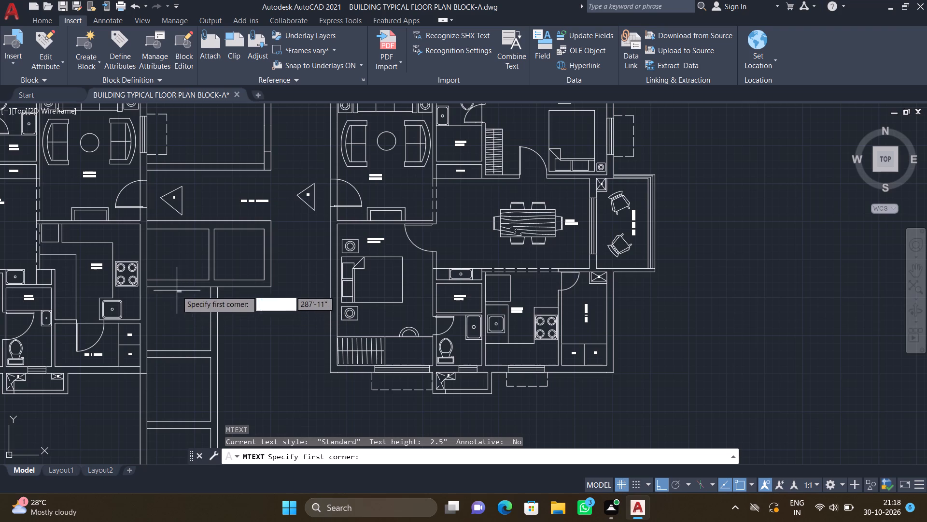
scroll(165, 249, "up", 2)
left_click_drag(167, 238, 172, 246)
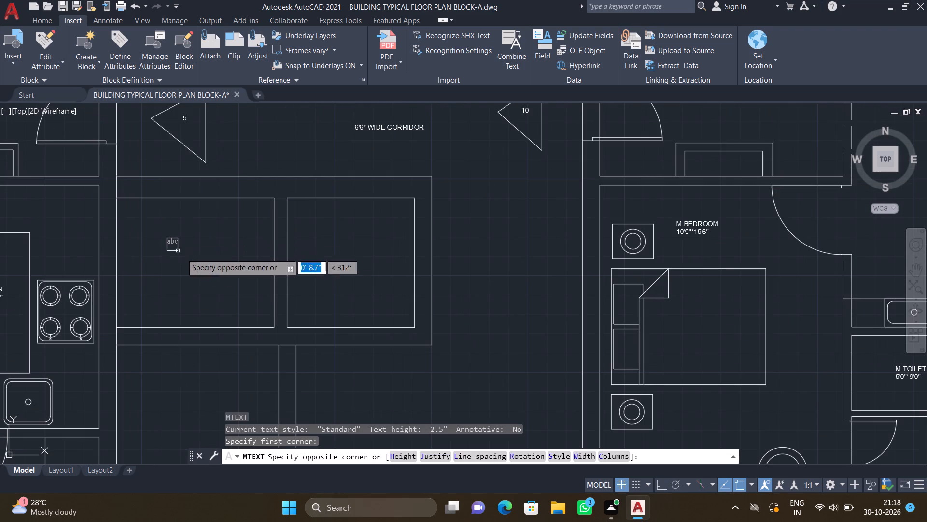
left_click(242, 283)
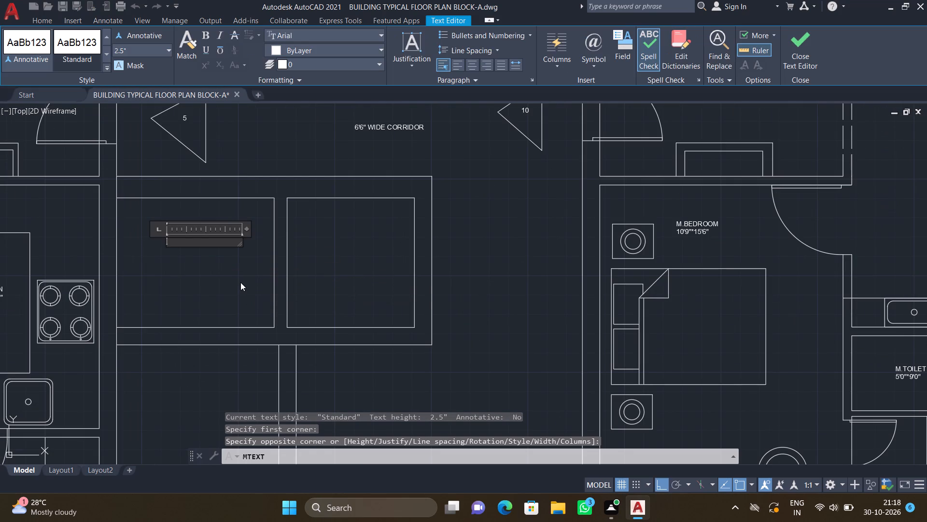
type("CW")
key("s")
key("Return")
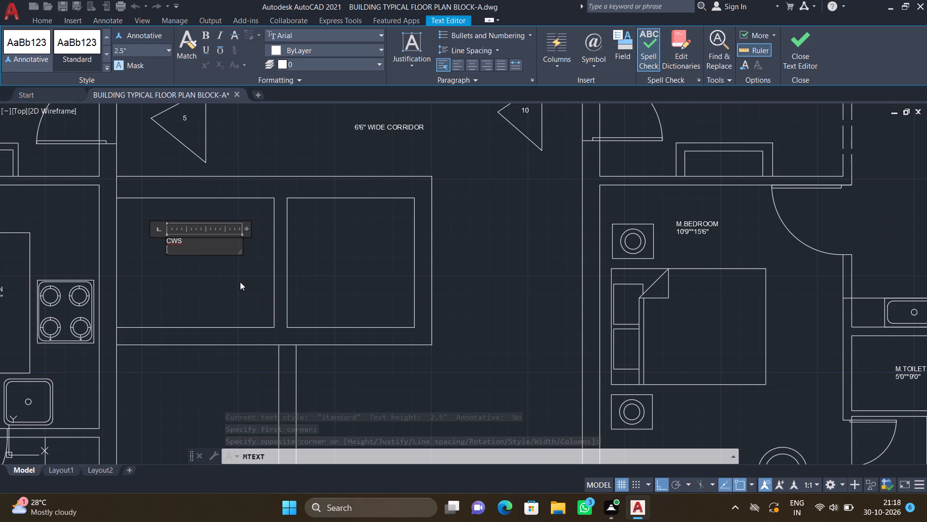
type("SHAFT")
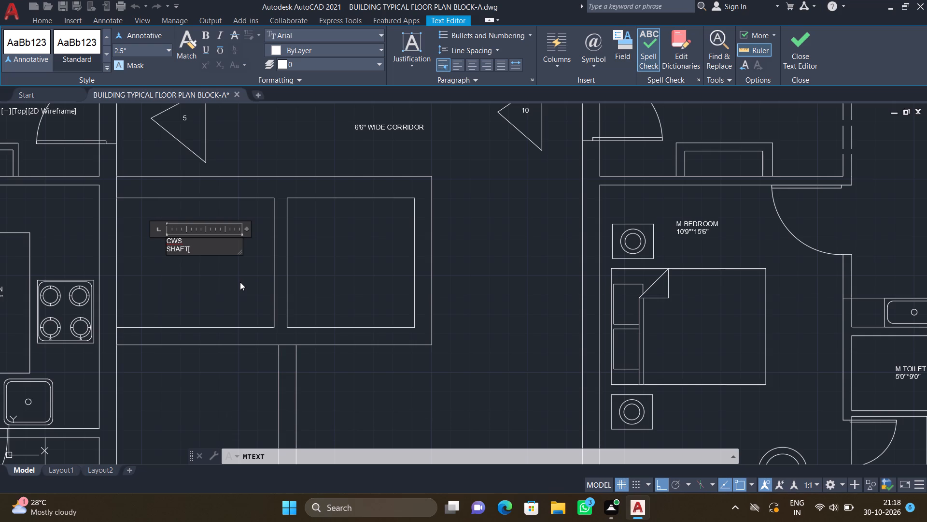
key("Return")
key("Escape")
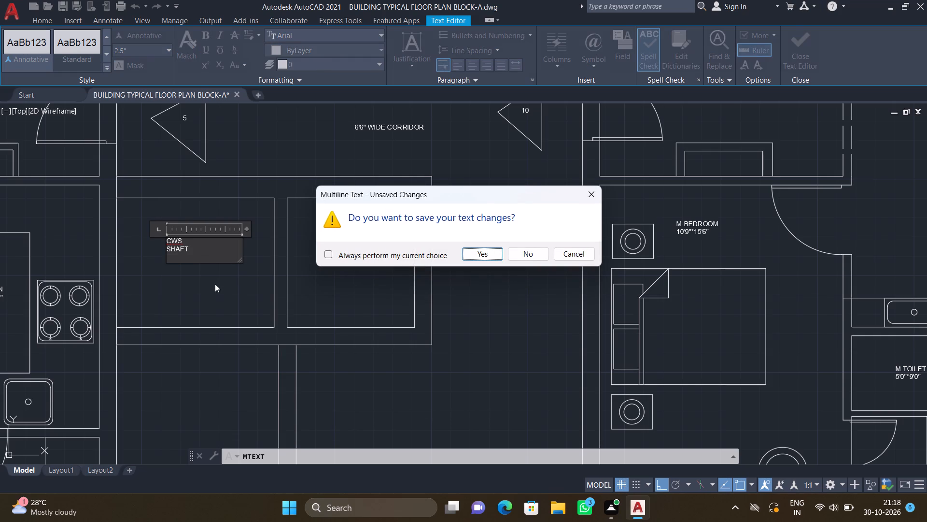
left_click(476, 257)
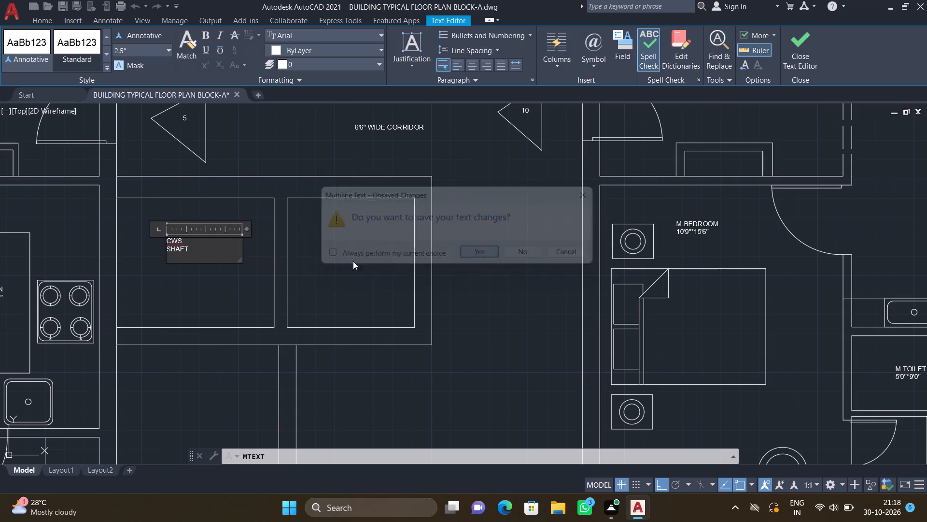
Move the "CWS SHAFT" label a little lower within its space, with Ortho turned off.
scroll(186, 242, "up", 1)
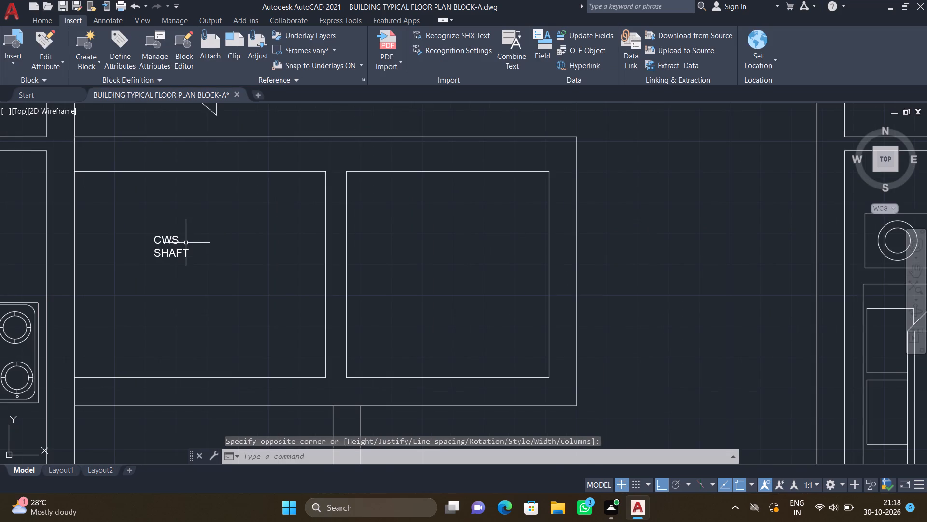
key("m")
key("Return")
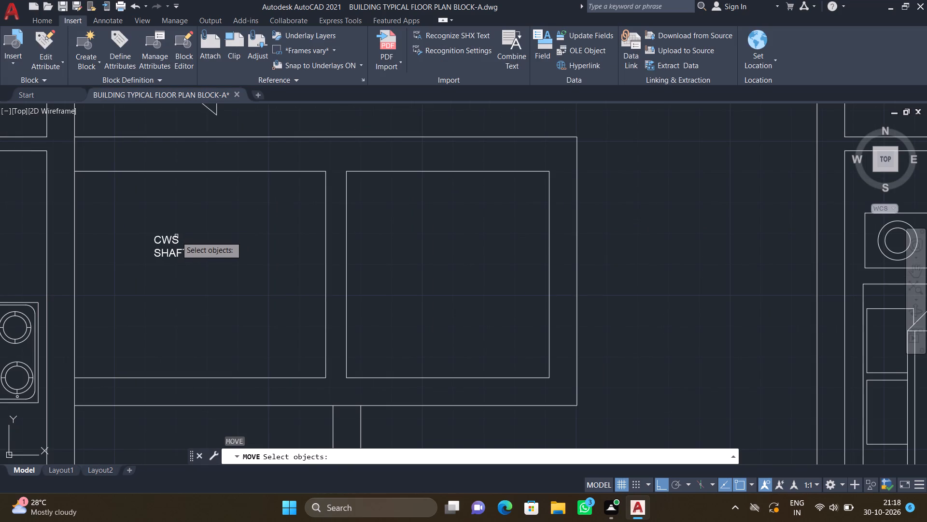
left_click(171, 252)
key("Return")
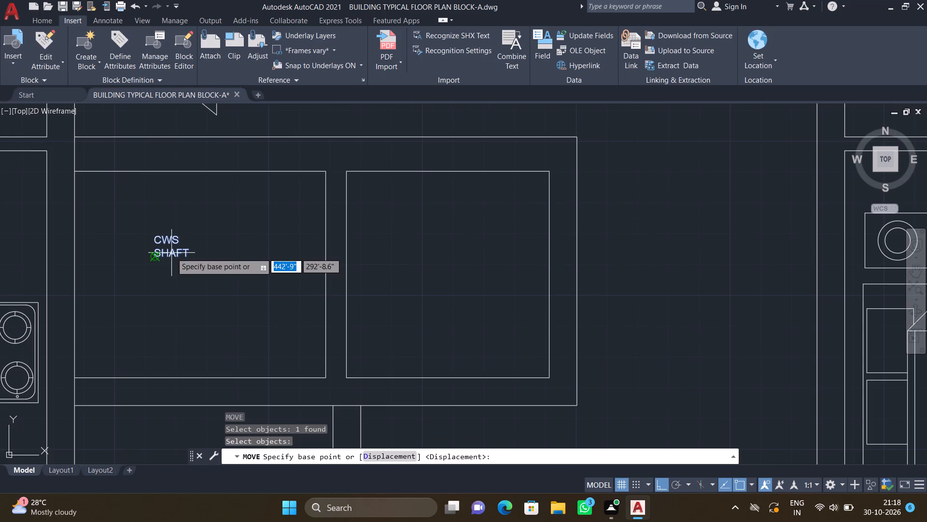
scroll(167, 247, "up", 2)
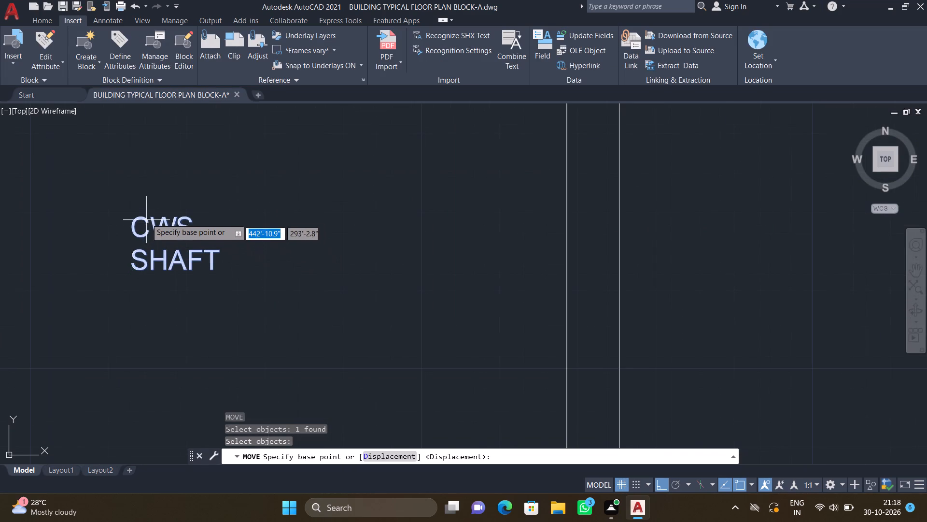
left_click(146, 215)
scroll(202, 260, "down", 3)
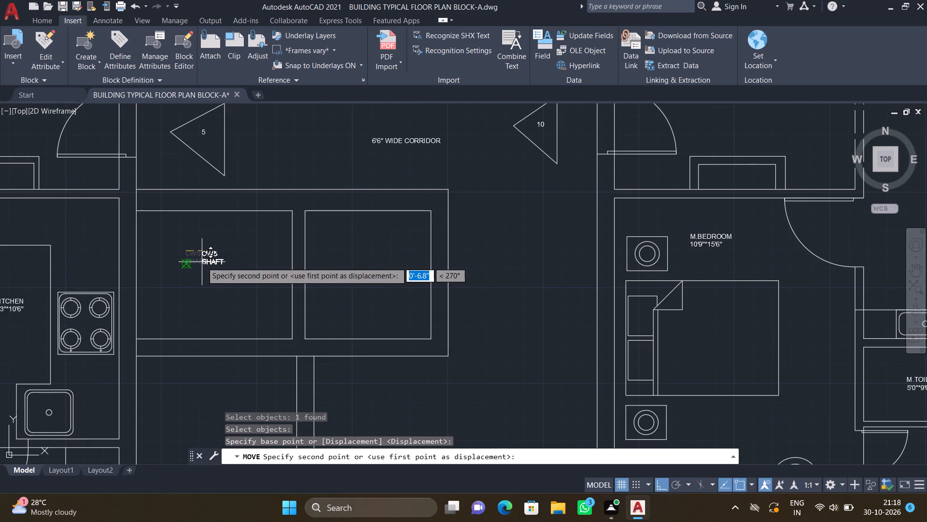
key("F8")
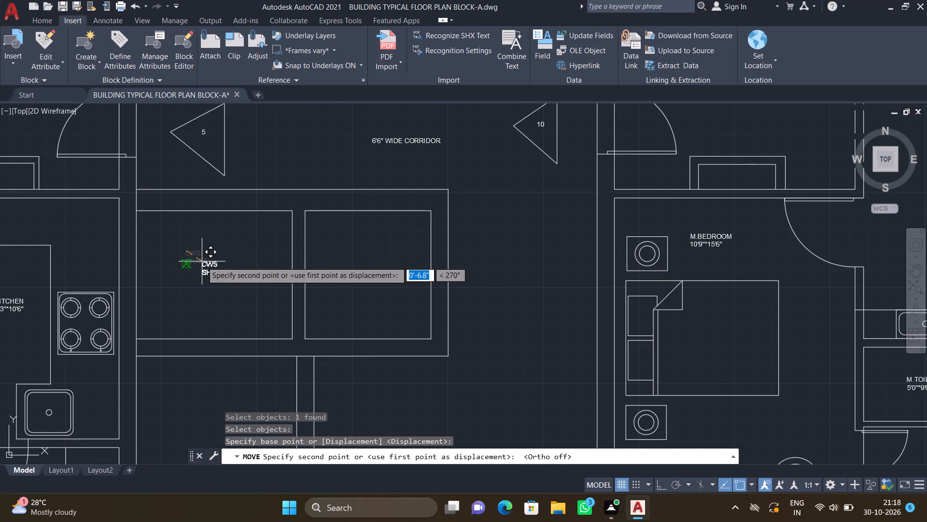
scroll(190, 265, "up", 1)
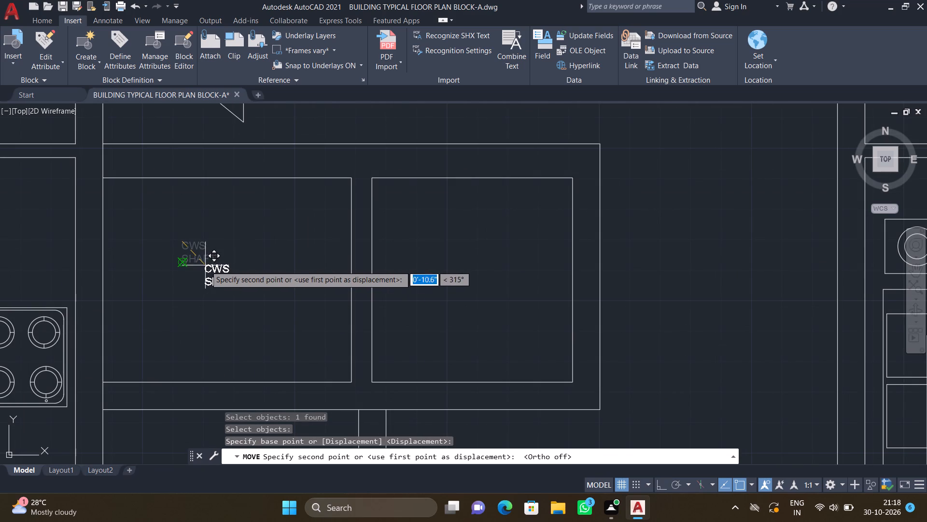
left_click(207, 268)
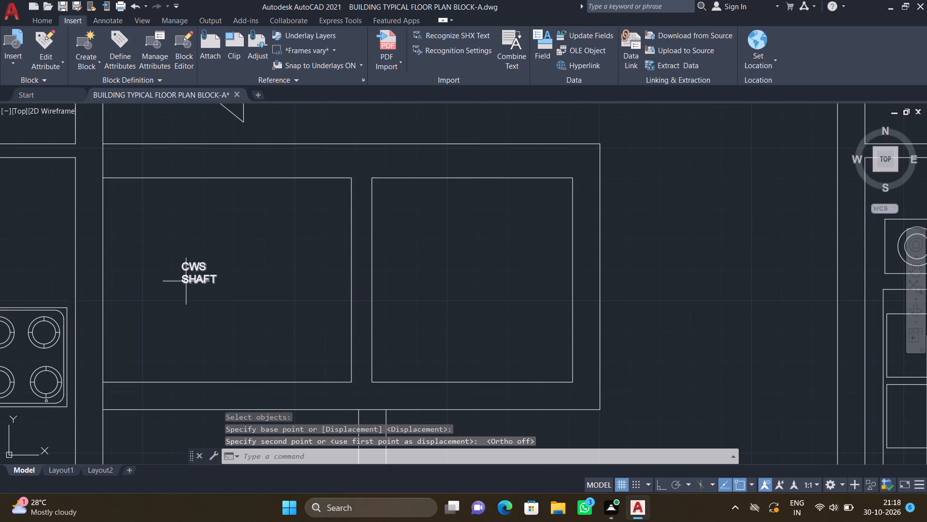
Move the "CWS SHAFT" label again, closer to the centre of its space.
scroll(208, 277, "up", 1)
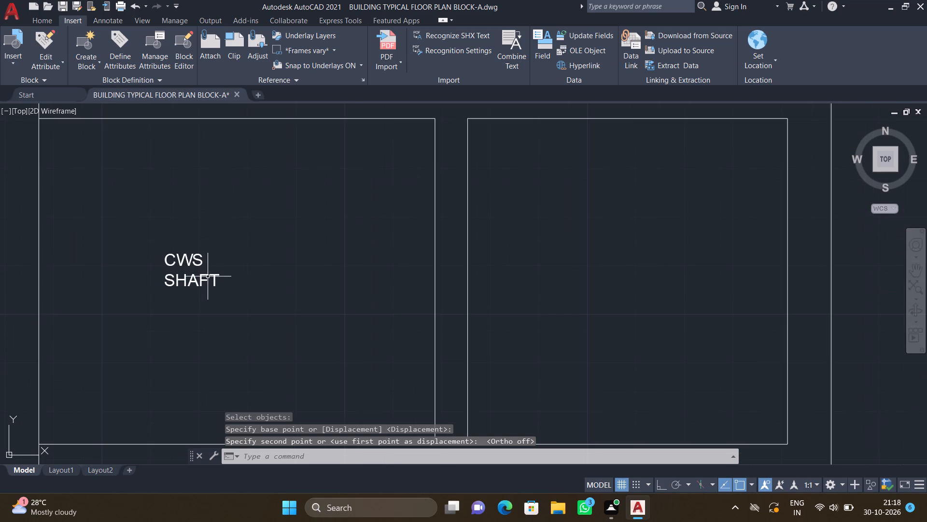
key("m")
key("Return")
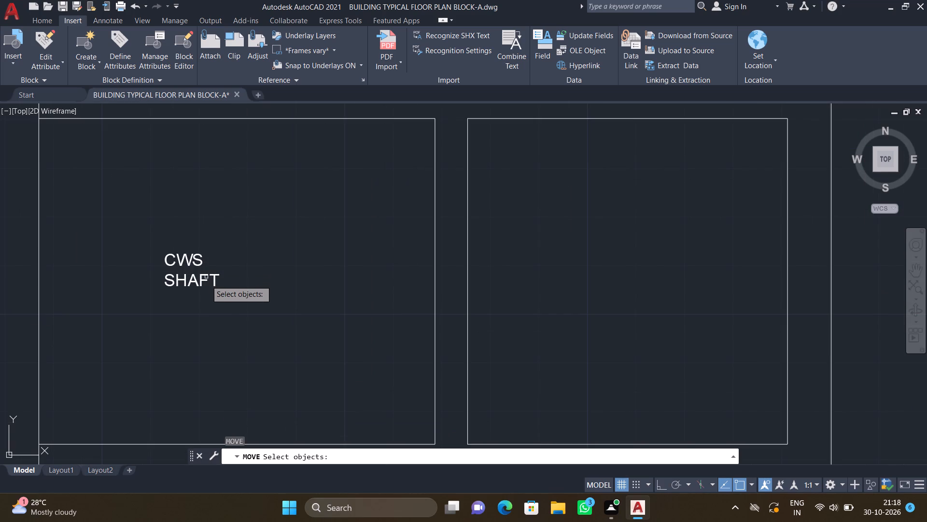
left_click(216, 280)
key("Return")
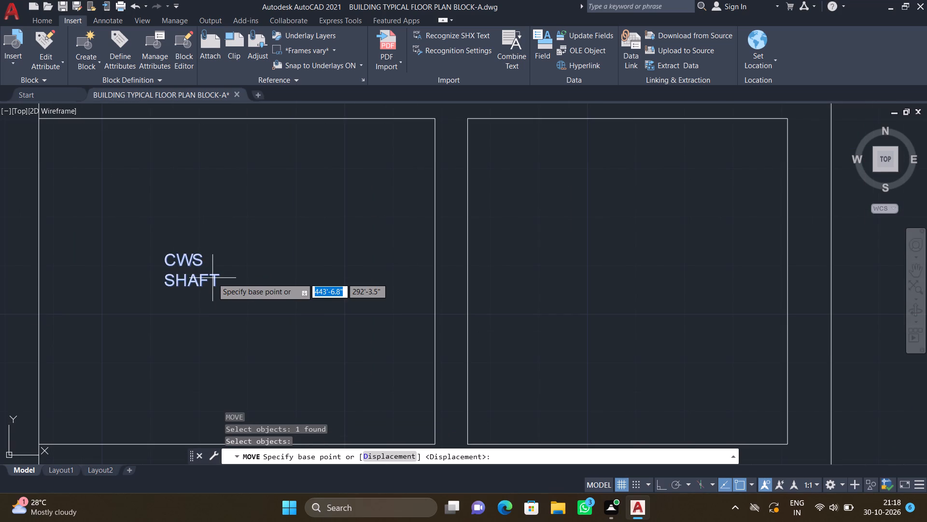
scroll(209, 275, "up", 1)
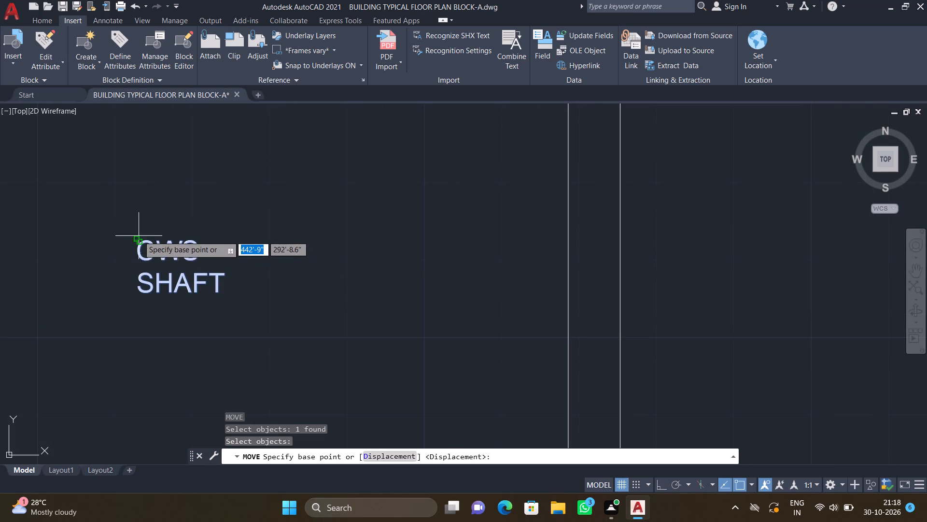
left_click_drag(141, 238, 147, 241)
scroll(228, 266, "down", 2)
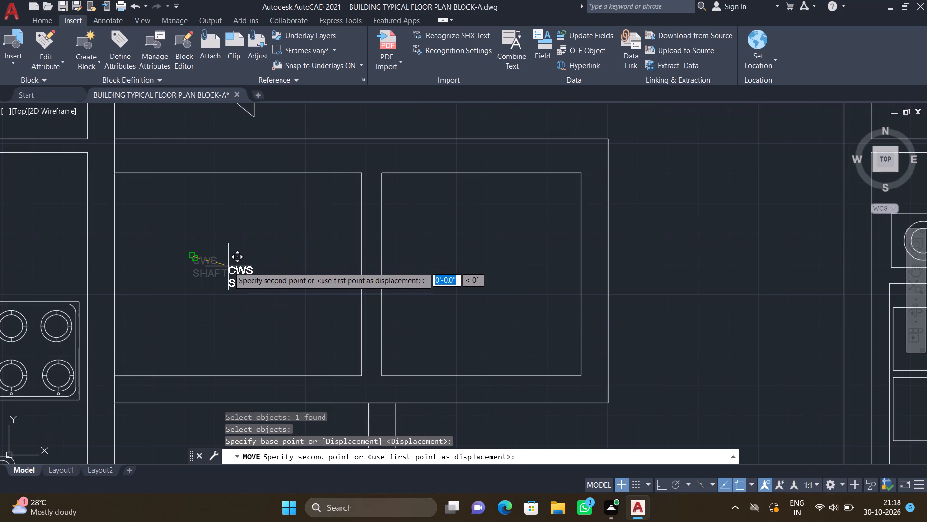
left_click(234, 275)
Add the multiline text label "SHAFT" in the divided outline's other space, on the side facing unit 10.
scroll(302, 280, "down", 1)
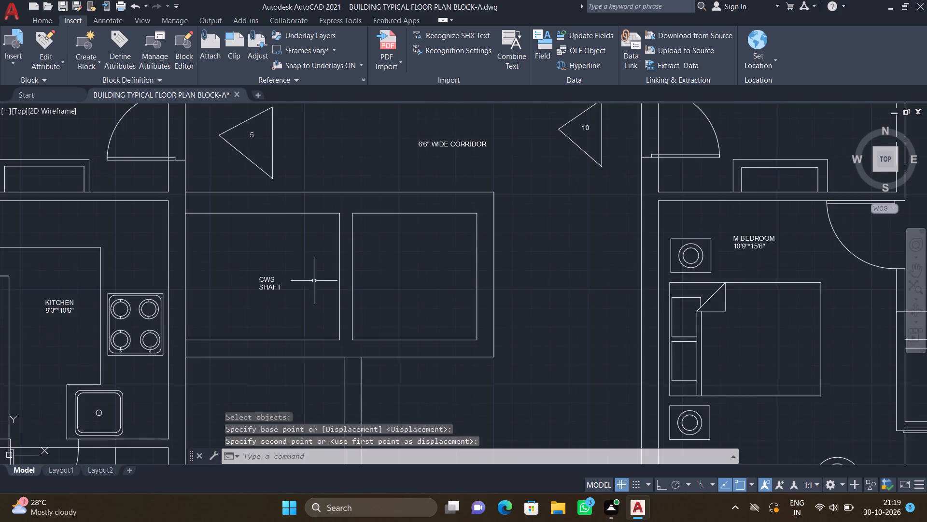
scroll(370, 283, "down", 1)
scroll(414, 299, "up", 2)
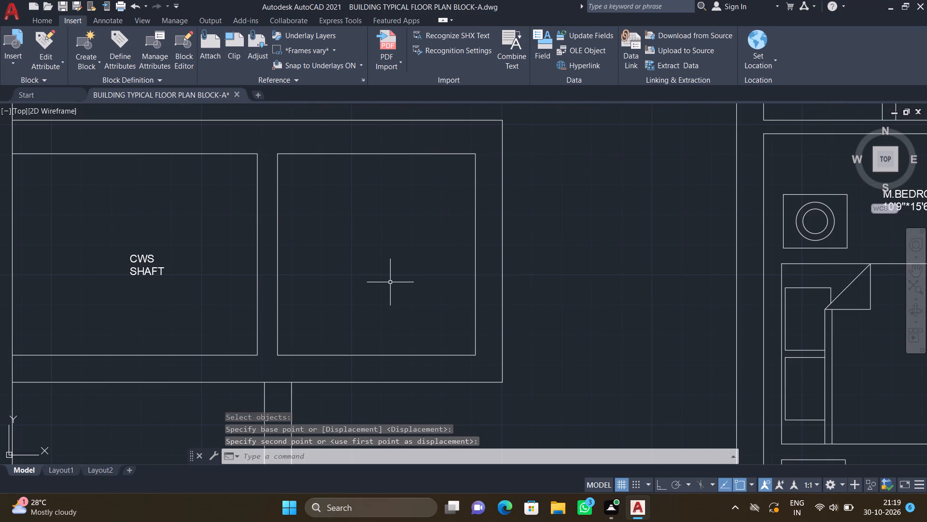
type("MT")
key("Return")
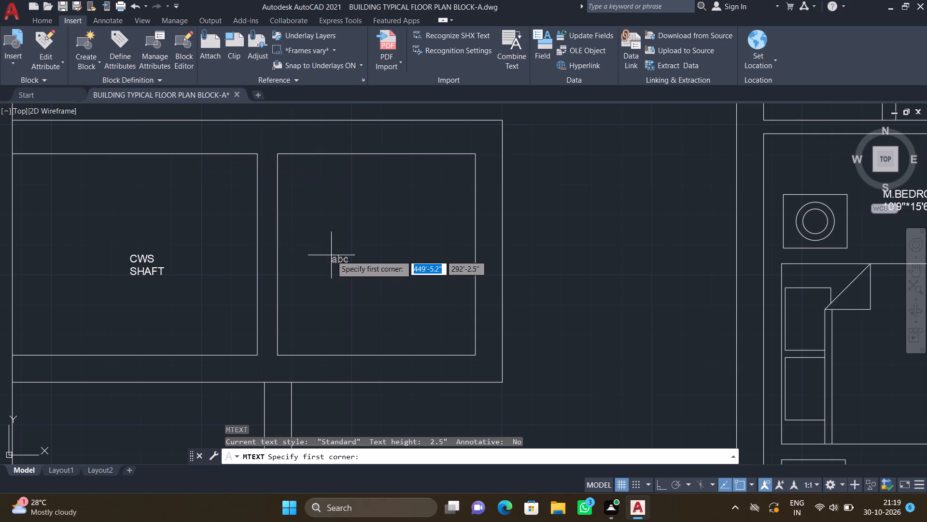
scroll(329, 256, "up", 1)
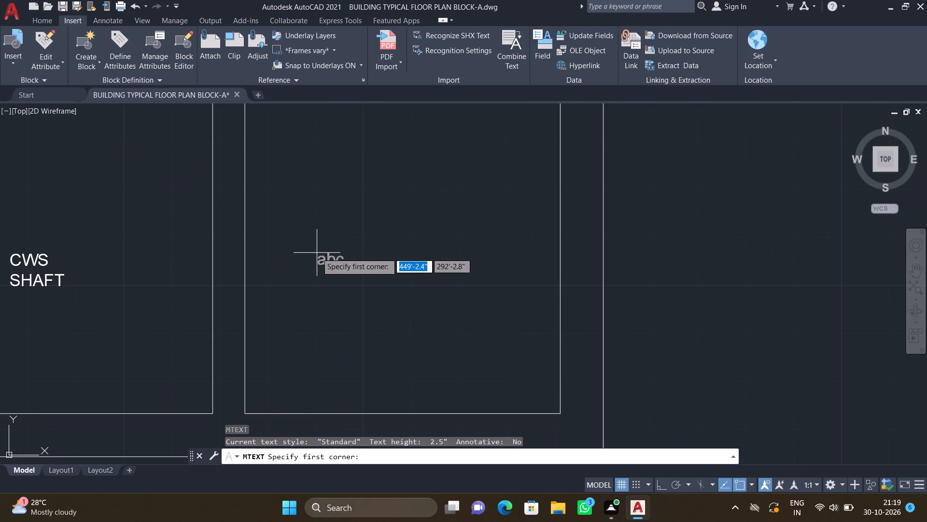
left_click_drag(327, 230, 333, 239)
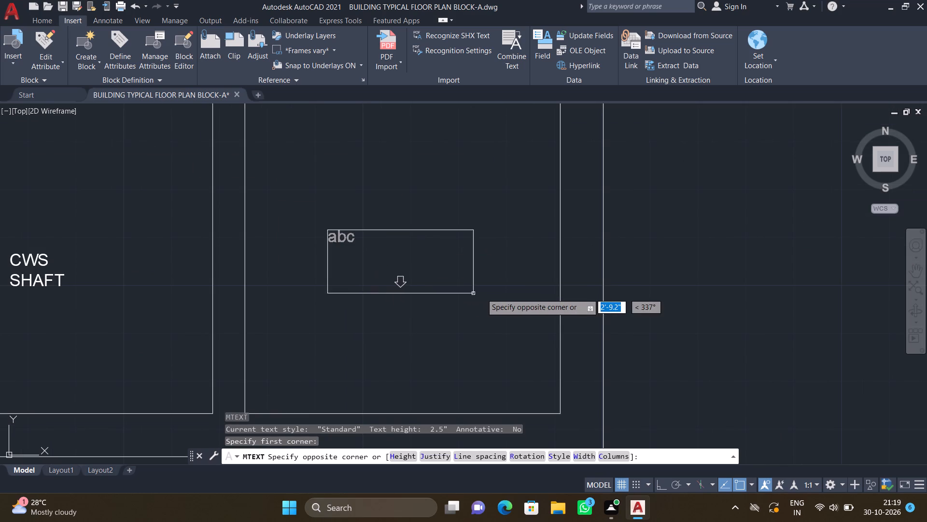
left_click(488, 293)
type("SHAFT")
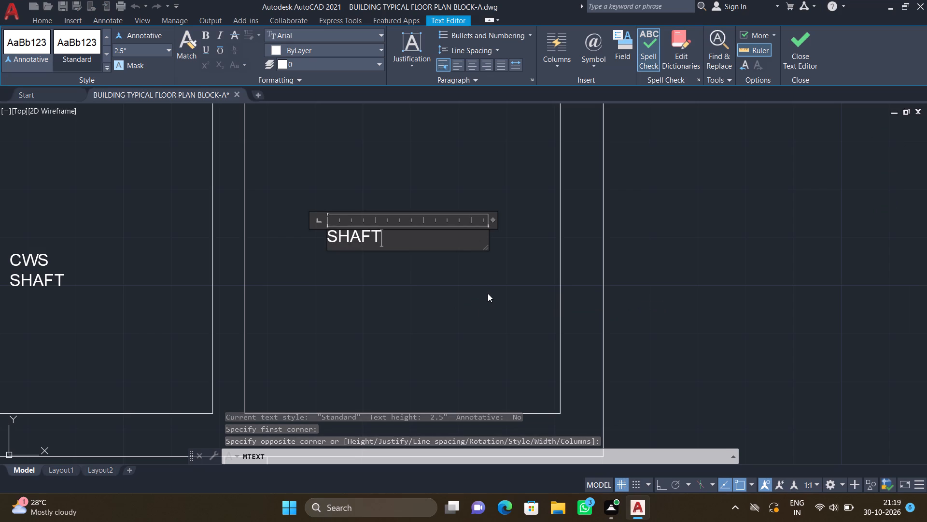
key("Return")
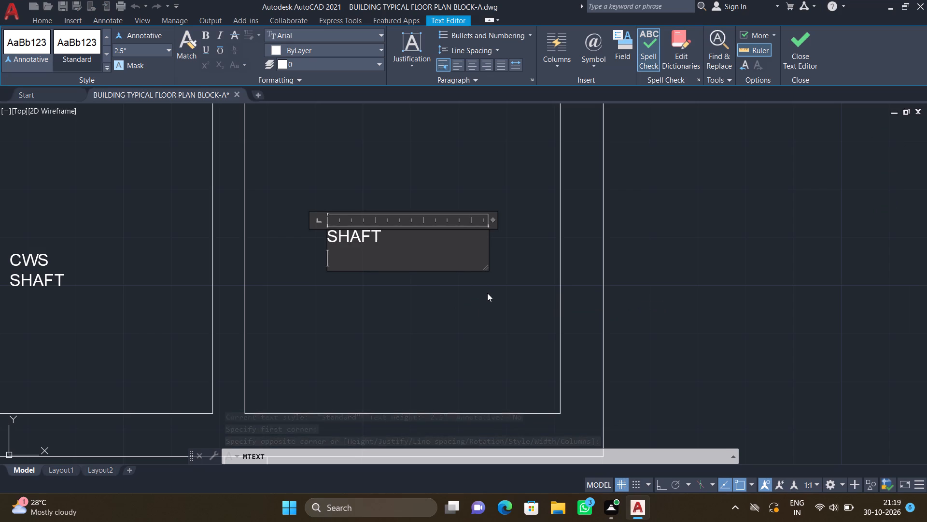
key("Escape")
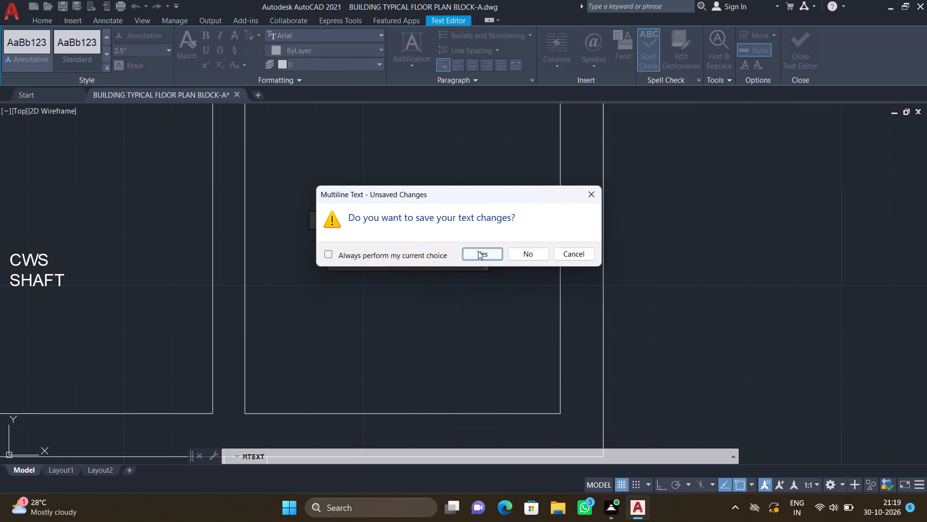
left_click(478, 251)
Move the "SHAFT" label a little lower within its space beside the "CWS SHAFT" space.
scroll(439, 244, "down", 1)
key("m")
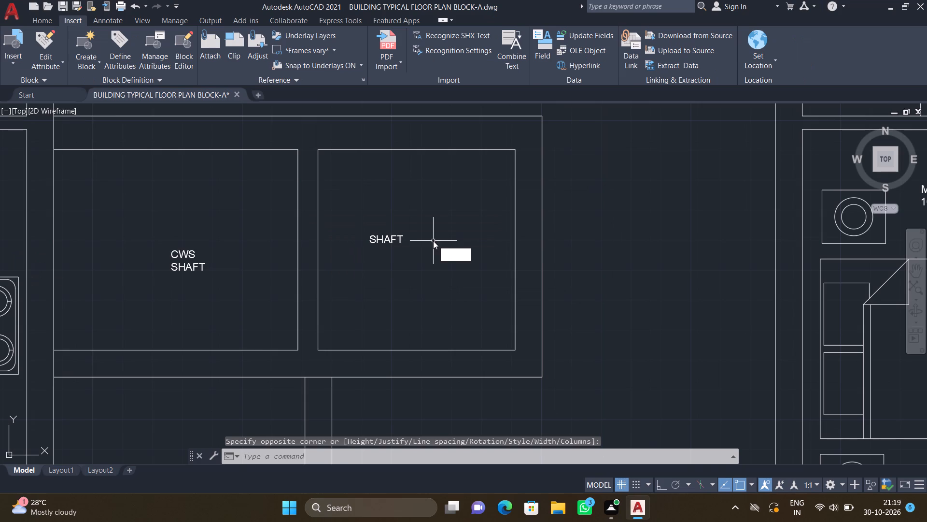
key("Return")
scroll(389, 231, "up", 1)
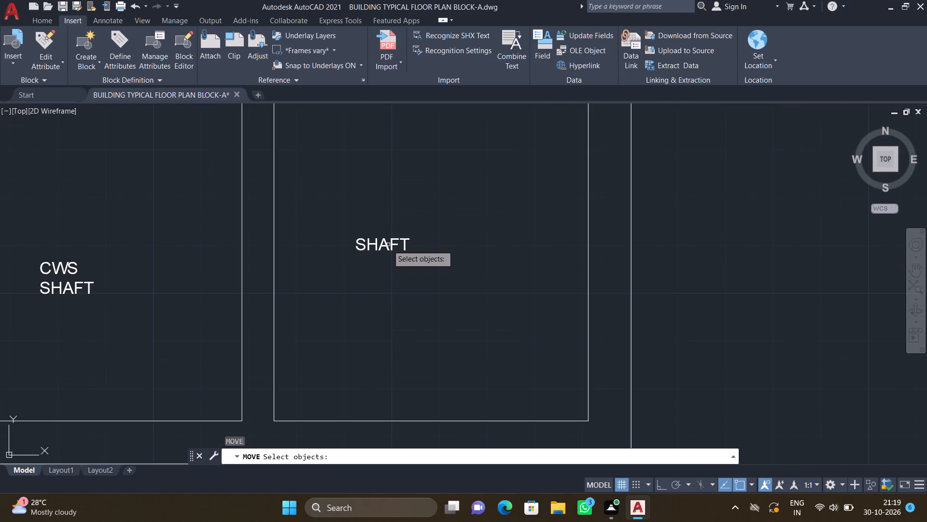
left_click(387, 246)
key("Return")
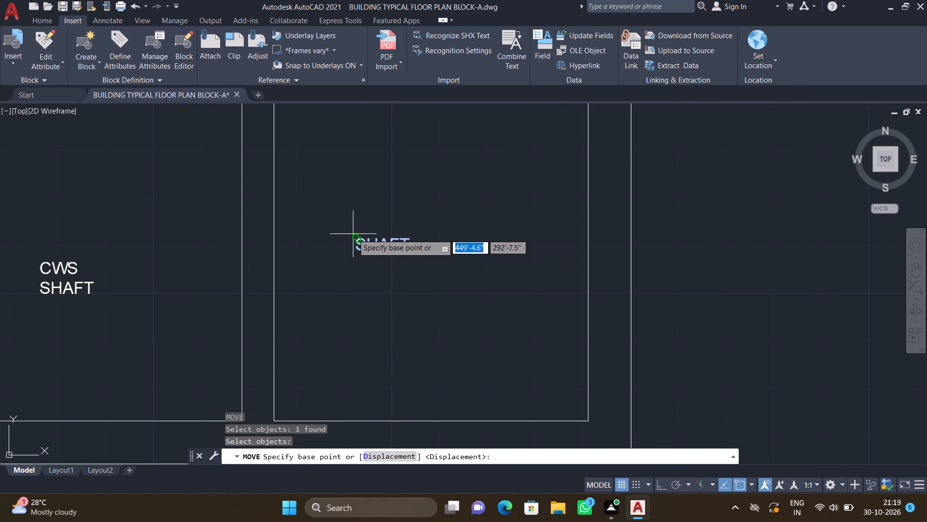
left_click(358, 240)
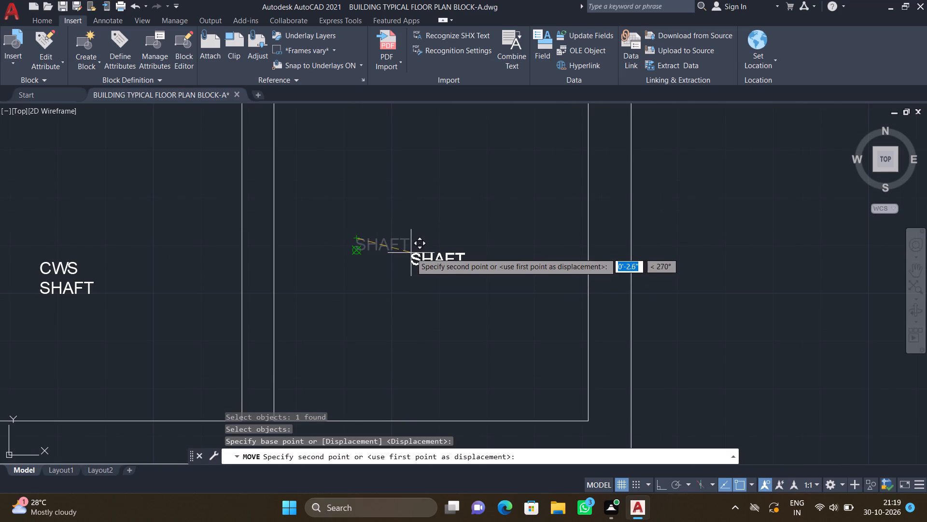
left_click(411, 253)
Move the "SHAFT" label again, sideways towards the centre of its space.
key("m")
key("Return")
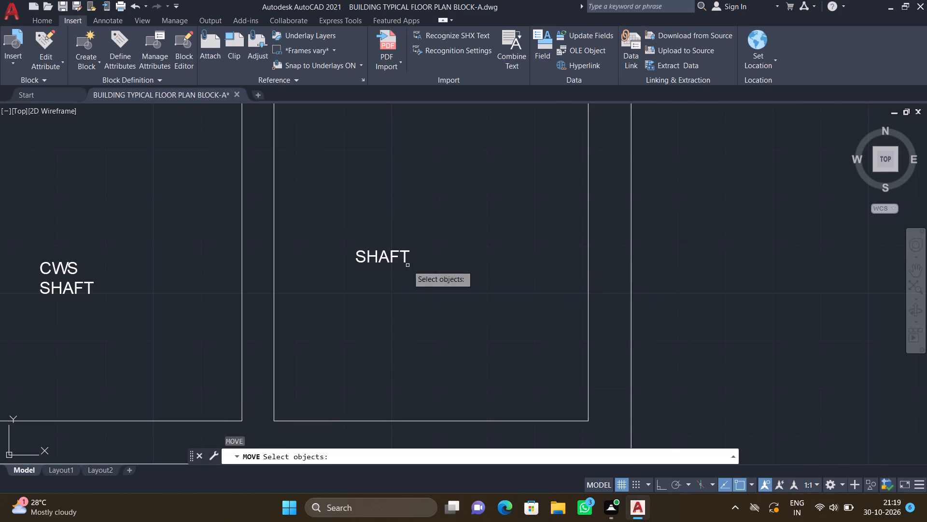
left_click(407, 261)
key("Return")
scroll(367, 275, "up", 2)
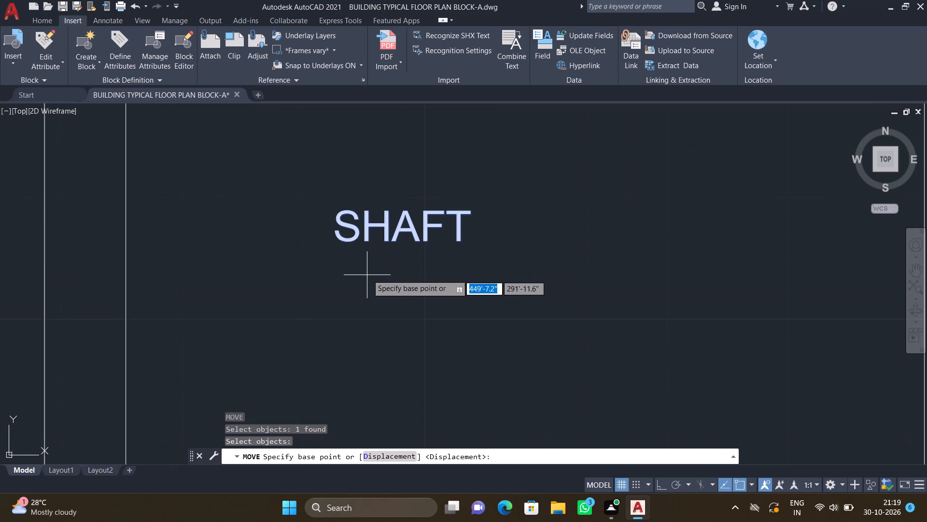
left_click(338, 230)
scroll(443, 257, "down", 2)
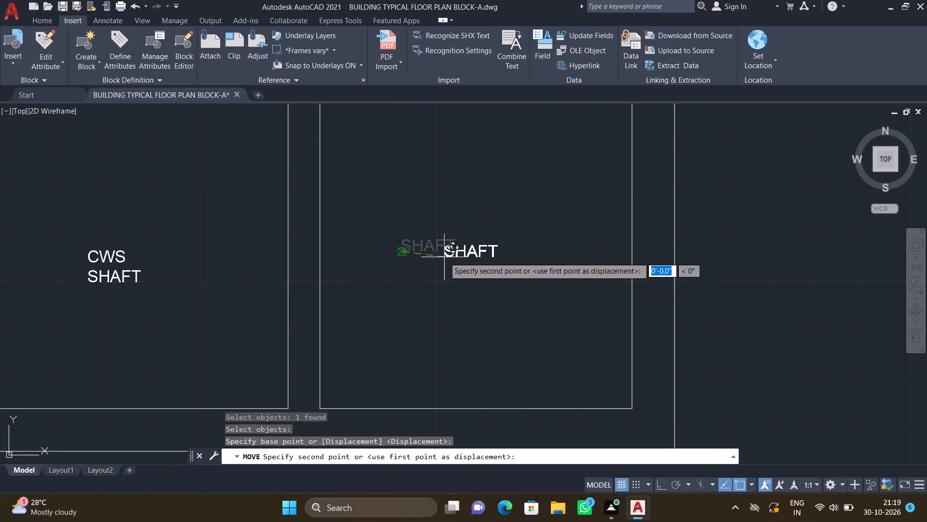
left_click(464, 250)
Add the two-line multiline text label "LIFT" with 7'0"*7'0" in the square space directly below the "CWS SHAFT" space.
scroll(398, 238, "down", 4)
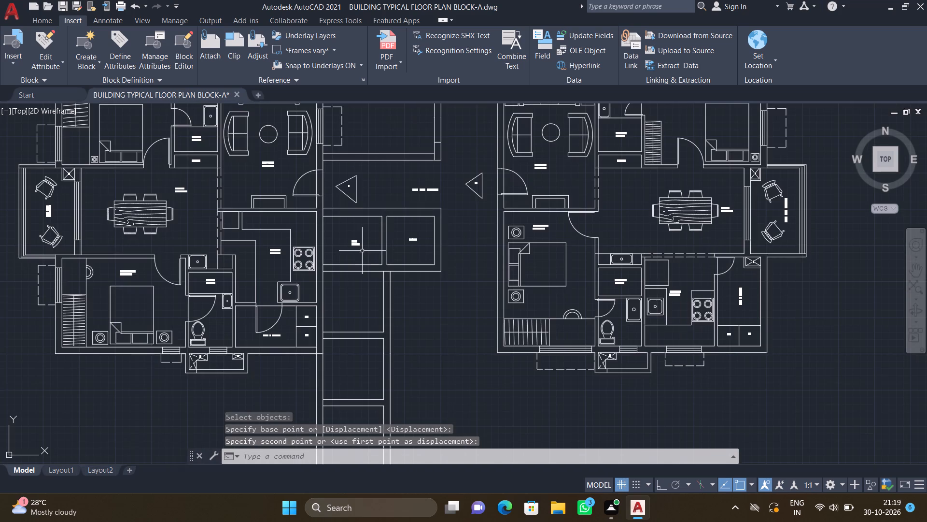
scroll(342, 311, "up", 2)
type("MT")
key("Return")
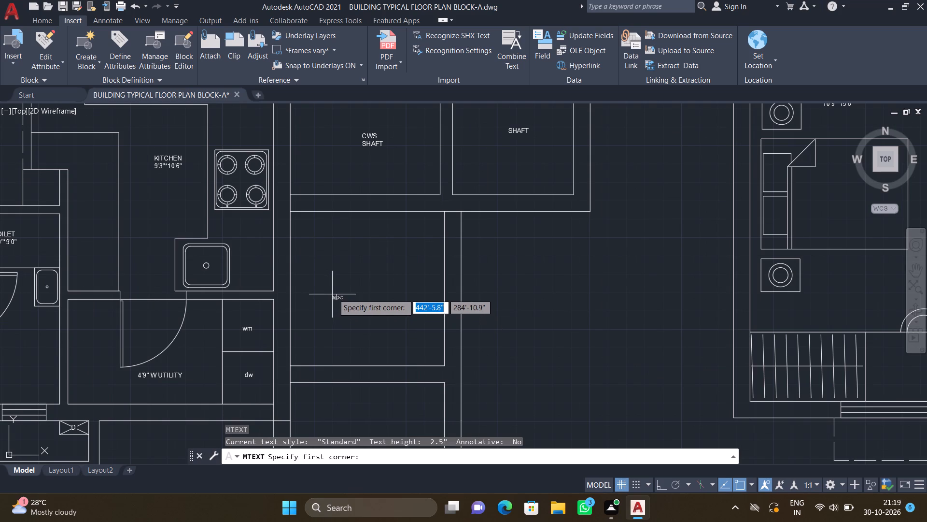
scroll(339, 283, "up", 1)
left_click_drag(324, 262, 337, 278)
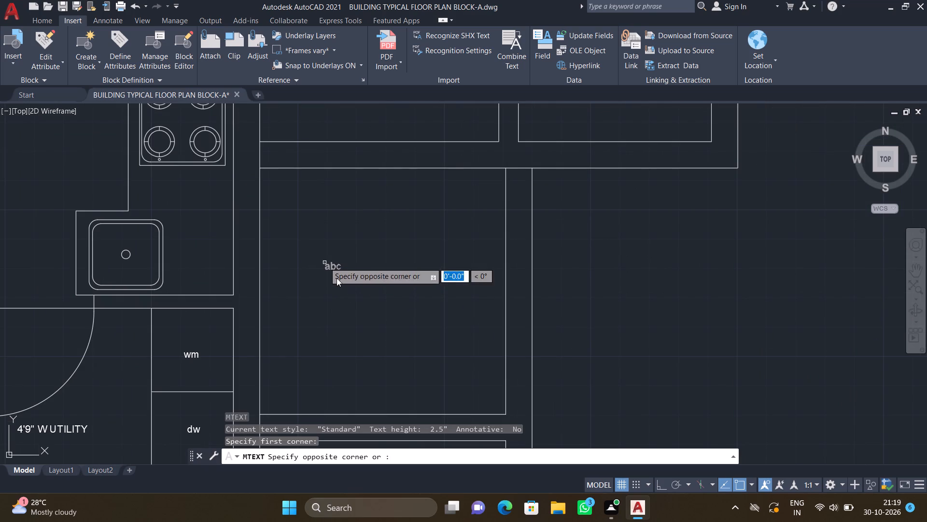
left_click_drag(337, 278, 327, 267)
left_click(463, 342)
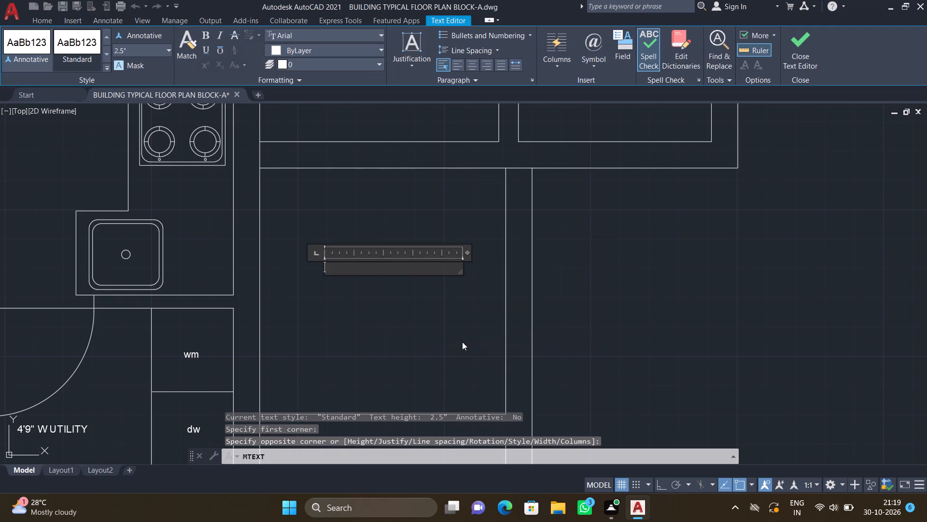
type("LIFT")
key("Return")
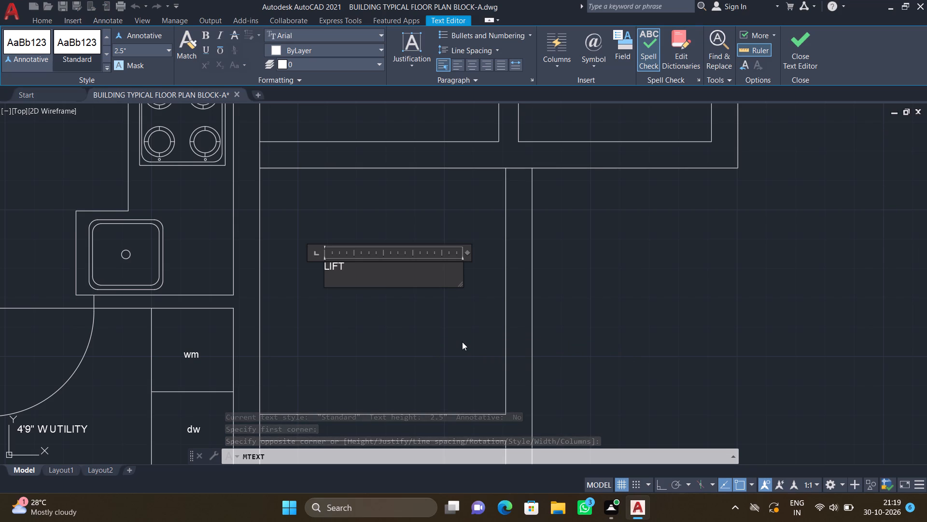
type("7'")
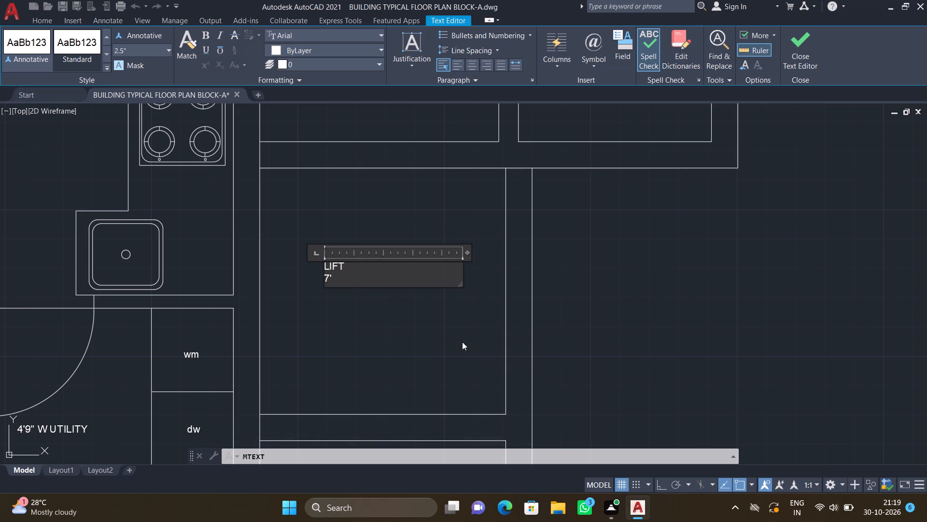
key("0")
key("shift+quotedbl")
type("*7'")
type("0\"")
key("Return")
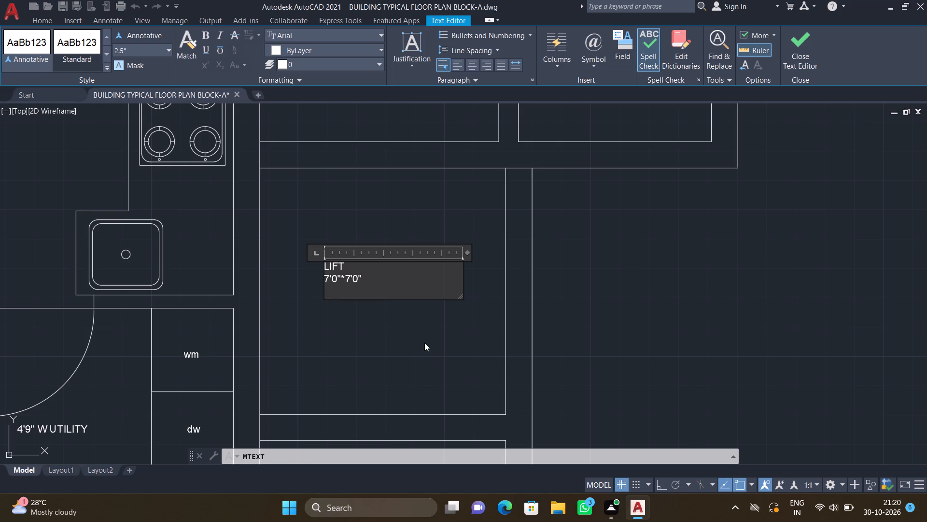
key("Escape")
left_click(474, 253)
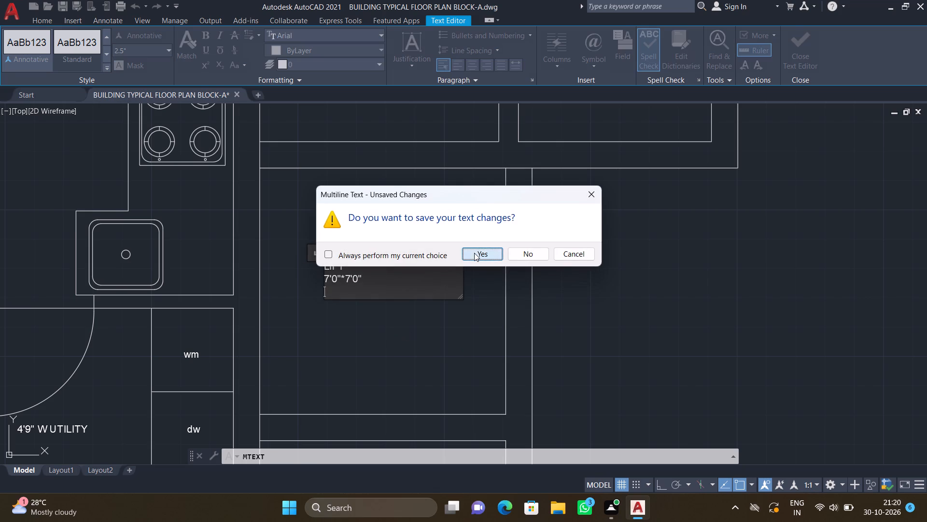
Move the "LIFT" label a little lower within its space.
scroll(372, 280, "up", 2)
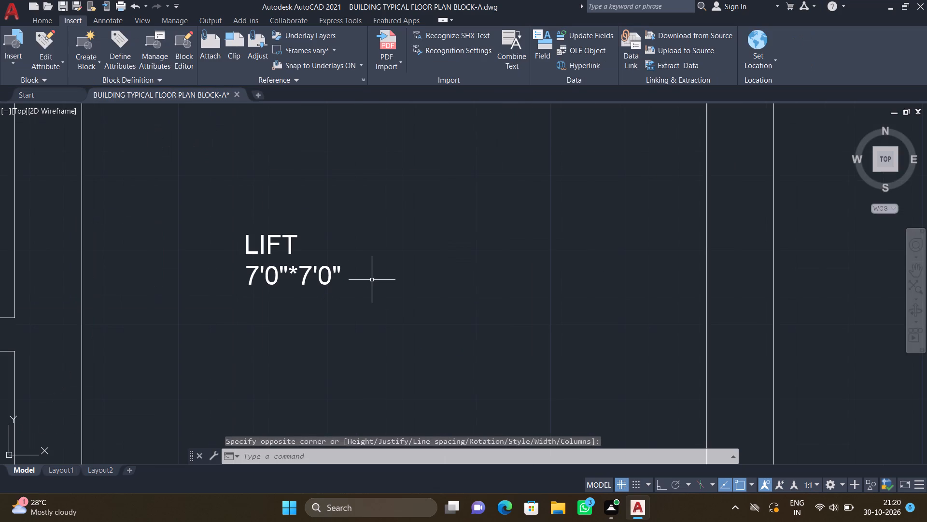
key("m")
key("Return")
scroll(352, 294, "down", 3)
left_click(358, 303)
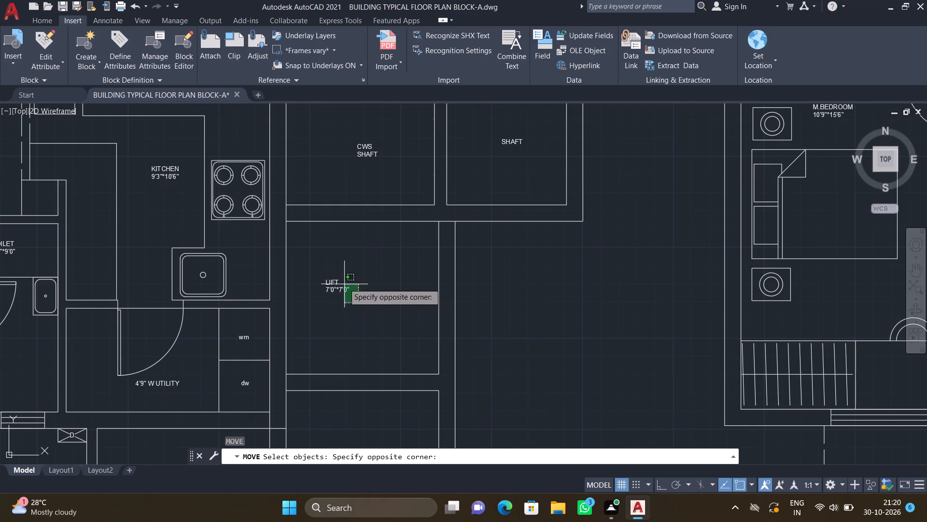
scroll(325, 269, "up", 2)
left_click(304, 265)
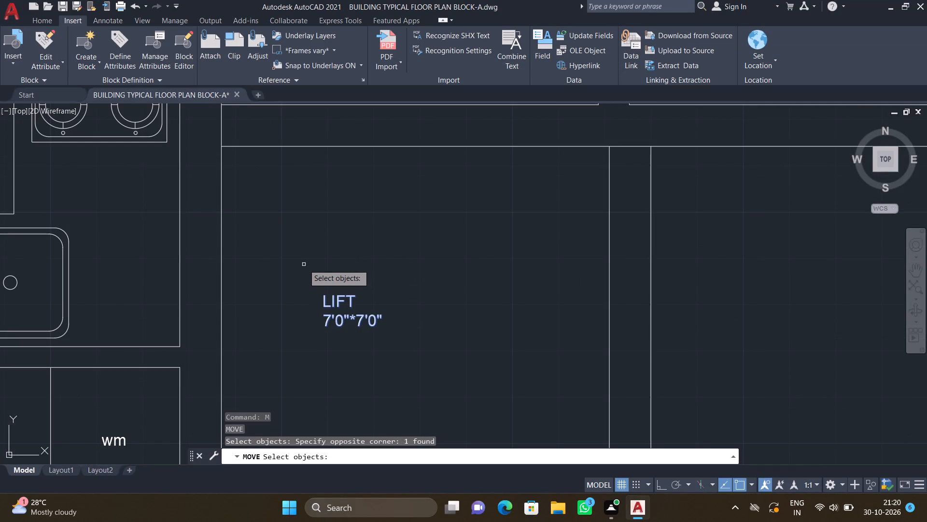
key("Return")
scroll(330, 307, "down", 2)
scroll(326, 312, "up", 1)
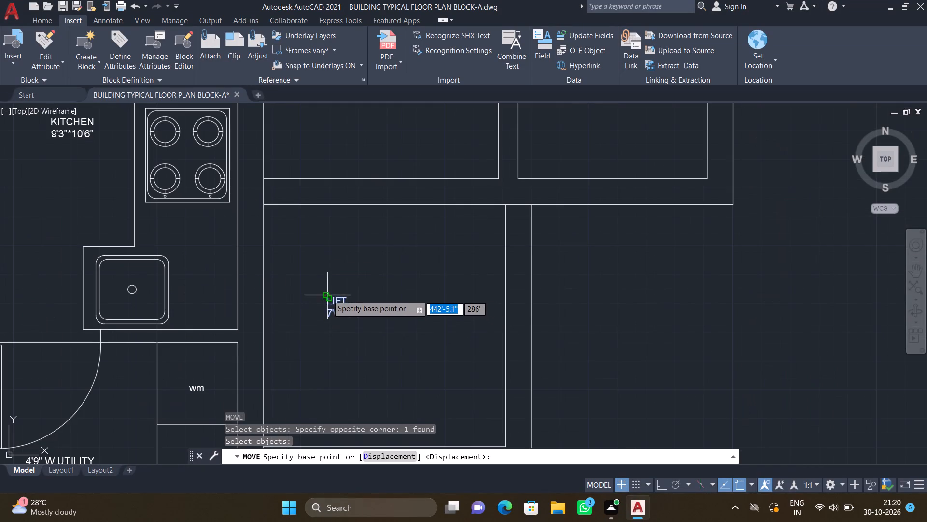
left_click(328, 295)
scroll(360, 315, "up", 1)
scroll(362, 314, "down", 2)
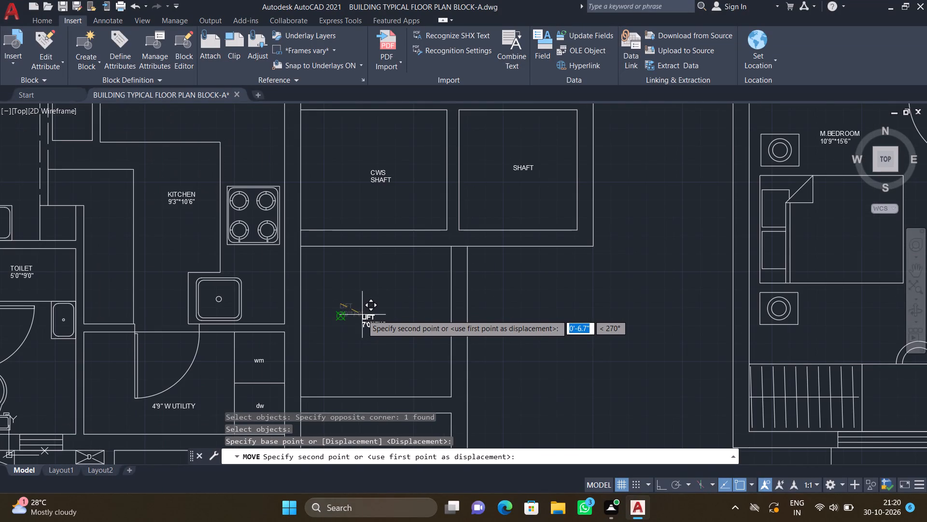
left_click(364, 316)
Move the "LIFT" label again, sideways towards the centre of its space.
scroll(363, 340, "up", 1)
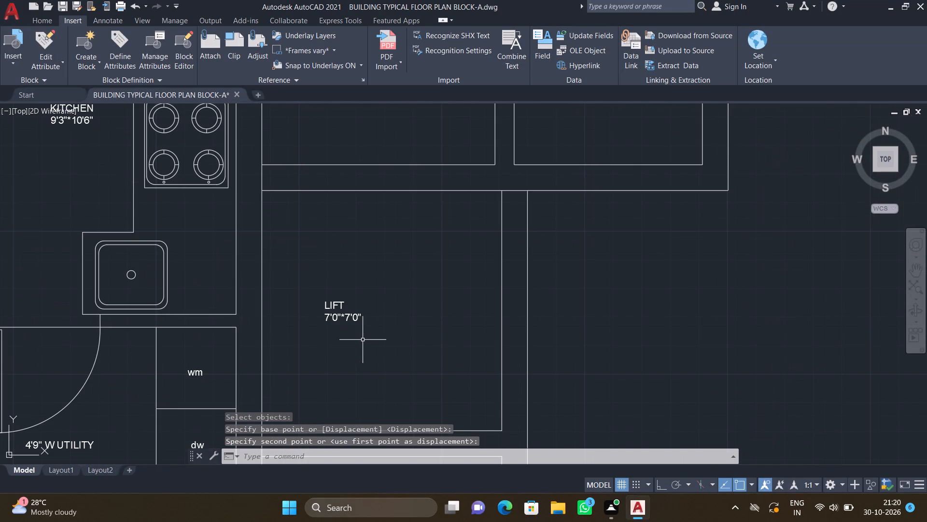
key("m")
key("Return")
scroll(368, 335, "up", 1)
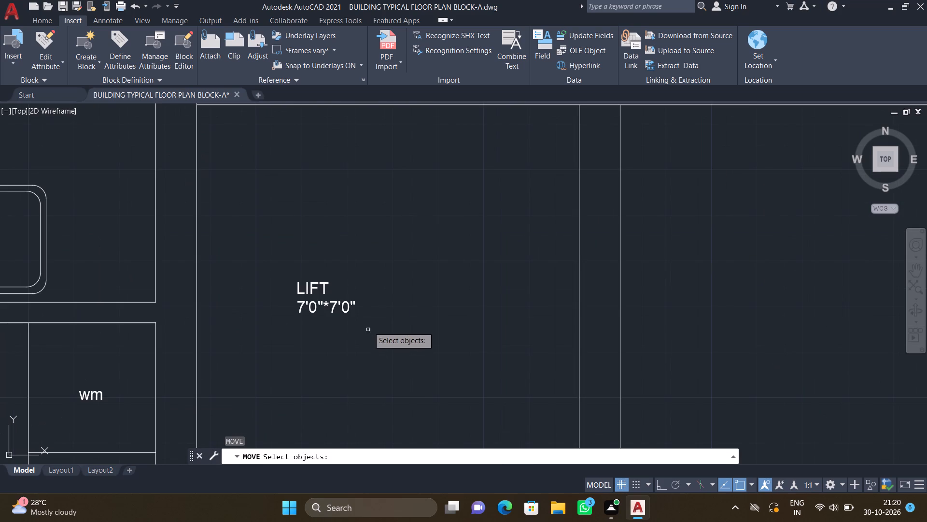
left_click(369, 324)
left_click(283, 241)
key("Return")
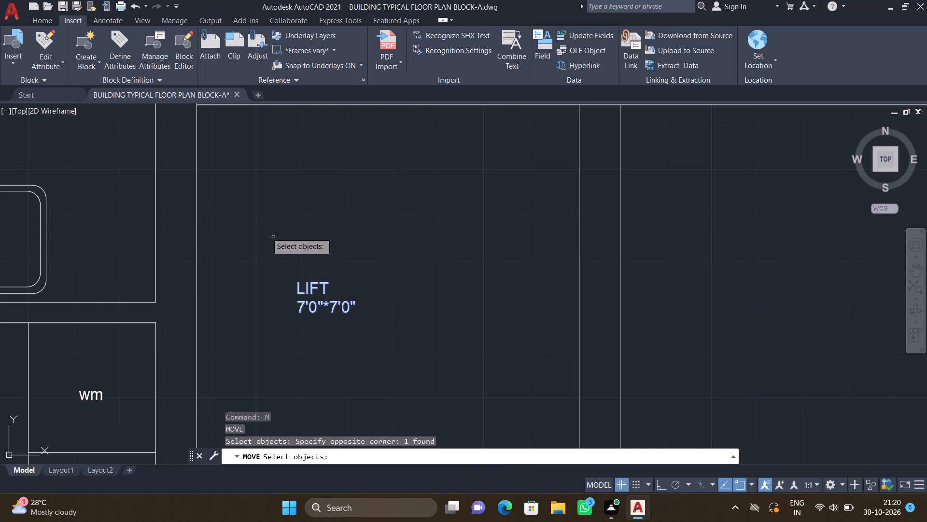
scroll(49, 209, "up", 1)
scroll(387, 383, "down", 2)
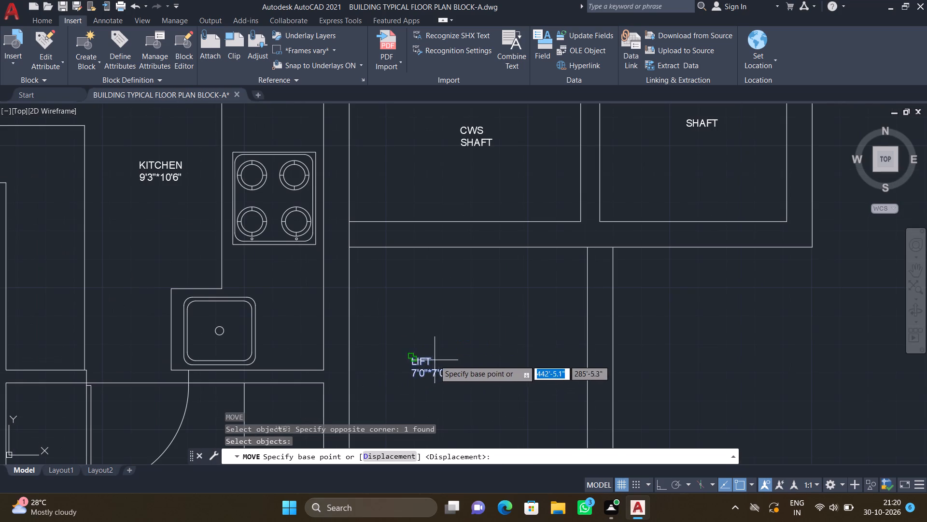
scroll(419, 258, "down", 1)
scroll(416, 335, "up", 4)
left_click_drag(406, 297, 412, 297)
scroll(441, 304, "down", 2)
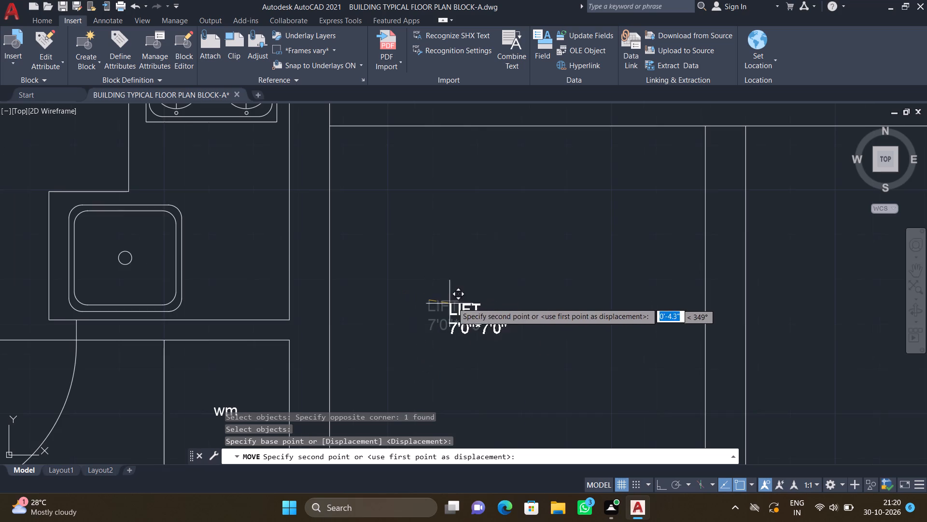
left_click(489, 296)
Add the two-line multiline text label "LIFT" with 7'0"*7'0" in the second square space below the "CWS SHAFT" space.
scroll(474, 313, "down", 4)
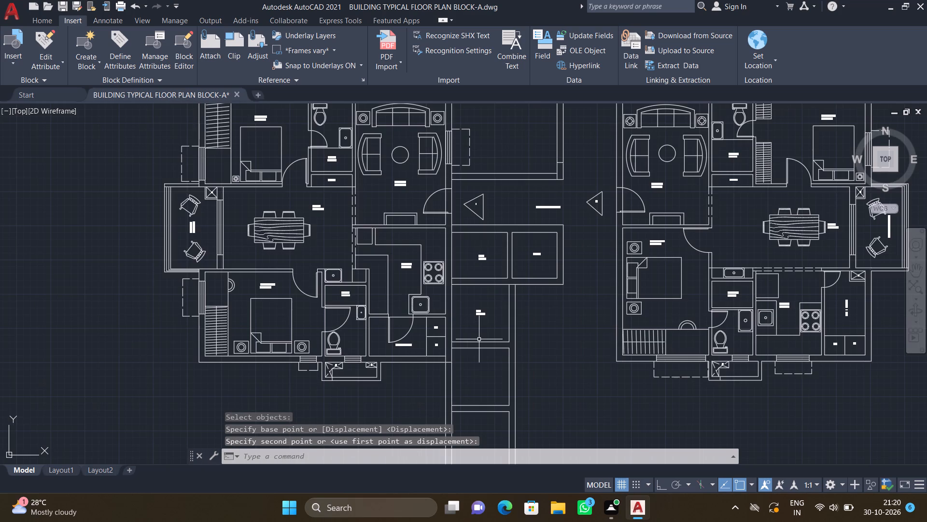
scroll(473, 368, "up", 2)
scroll(498, 267, "down", 2)
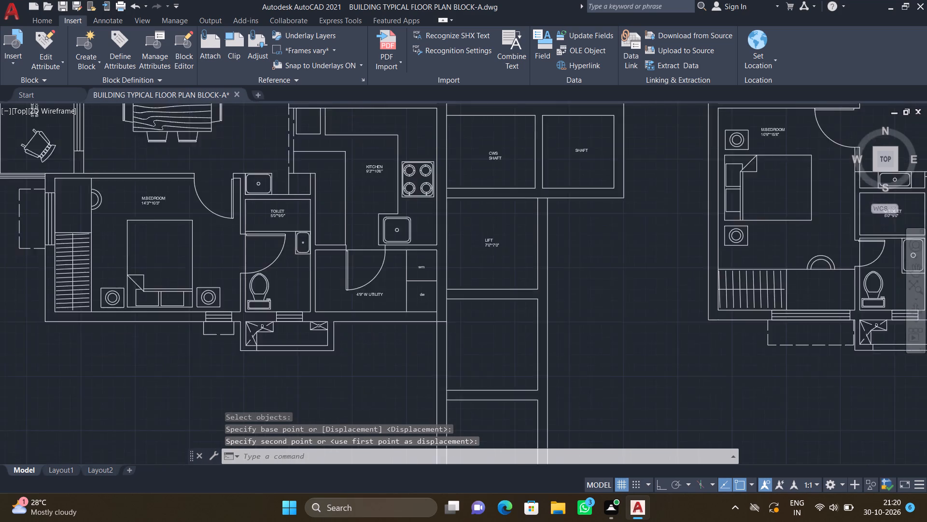
scroll(489, 325, "up", 2)
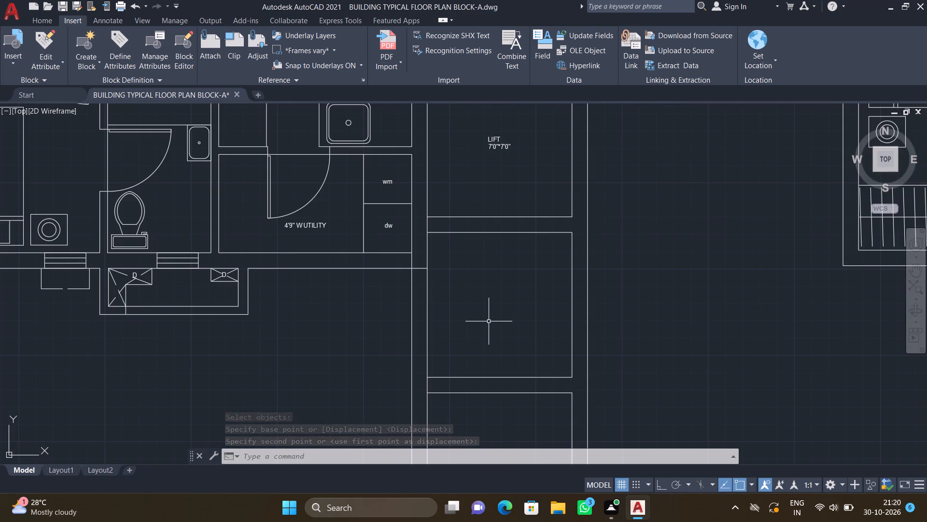
type("MT")
key("Return")
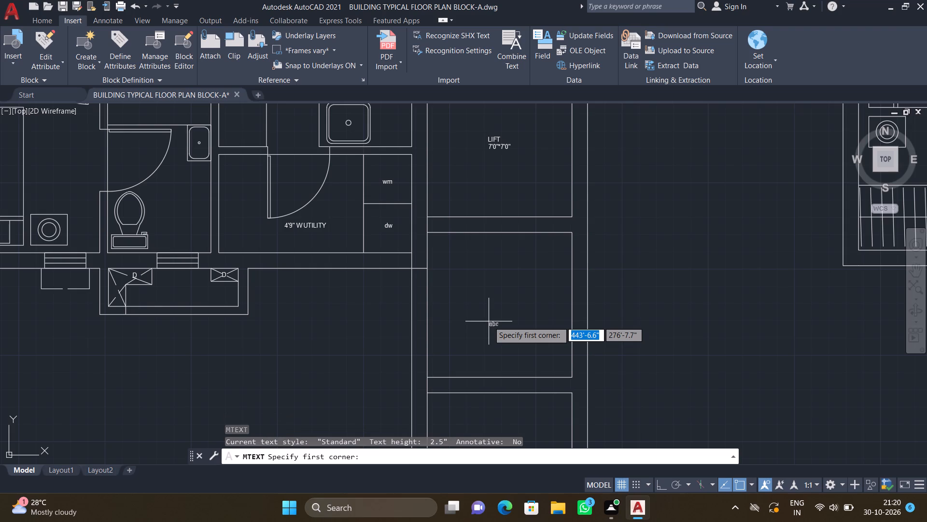
scroll(485, 312, "up", 1)
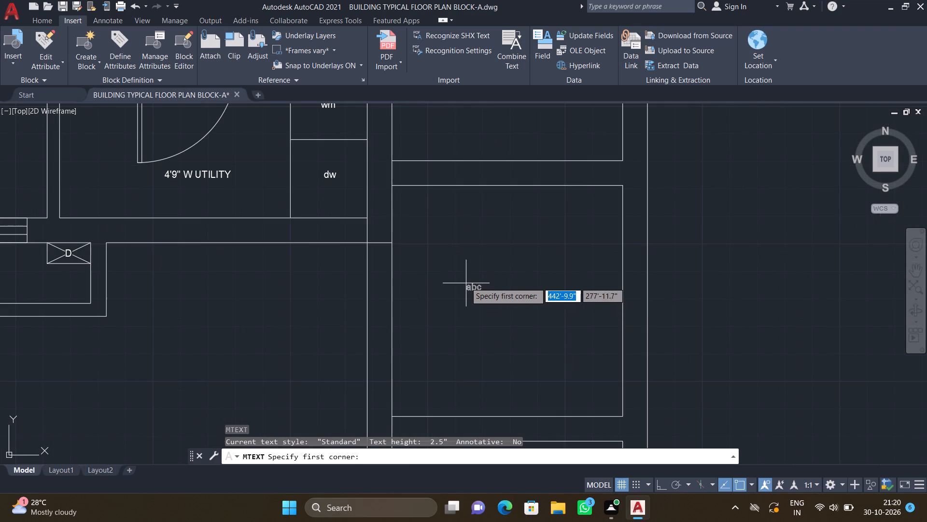
left_click_drag(460, 279, 464, 285)
left_click(560, 332)
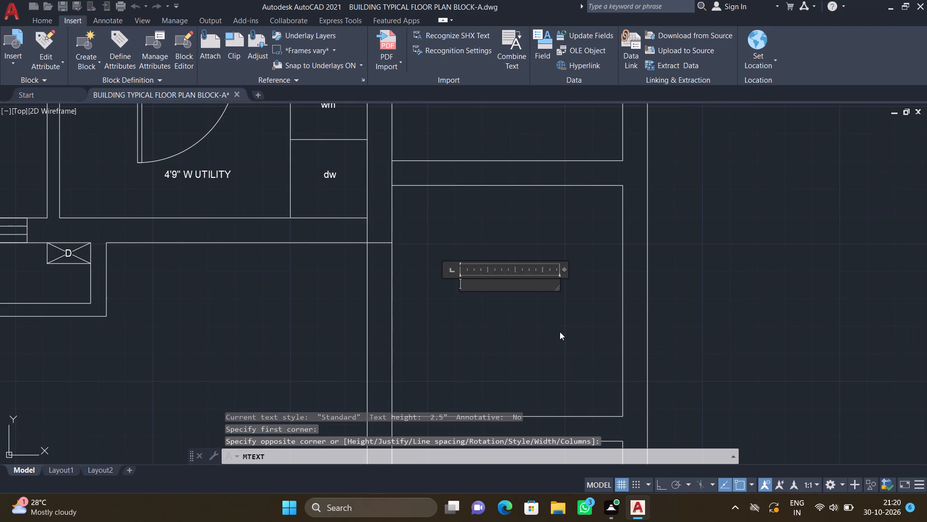
type("LIFT")
key("Return")
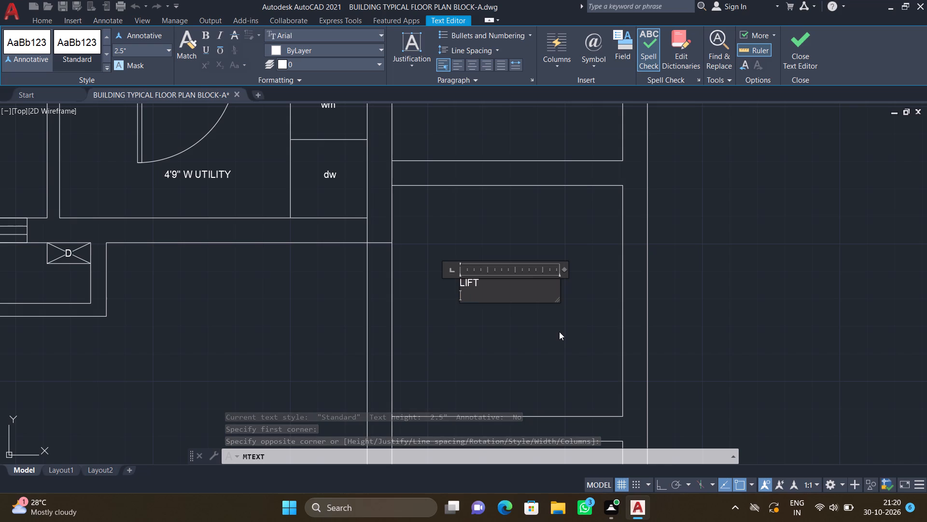
type("7'")
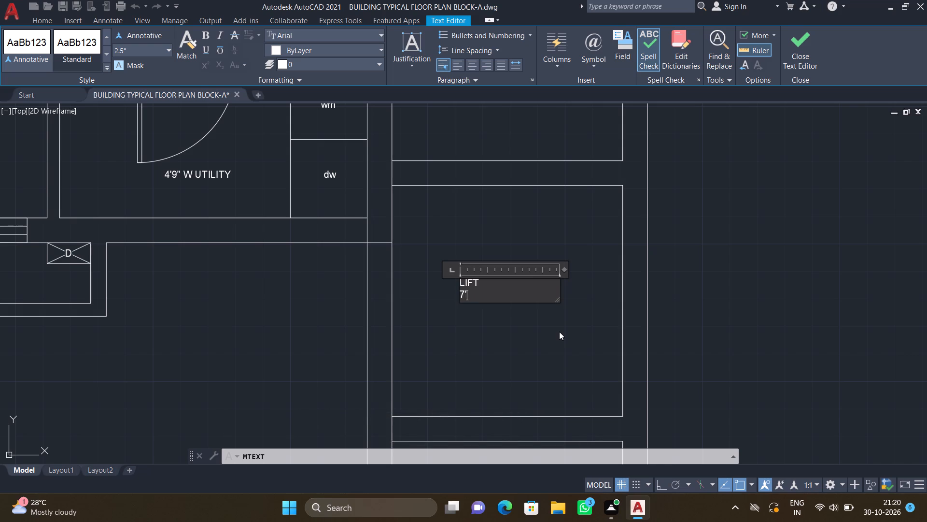
type("0\"*")
type("7'")
type("0\"")
key("Return")
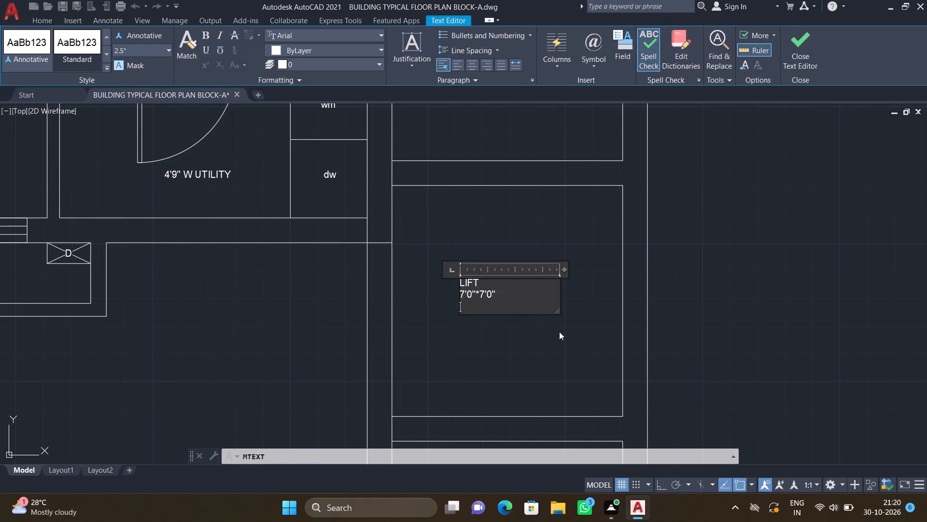
key("Escape")
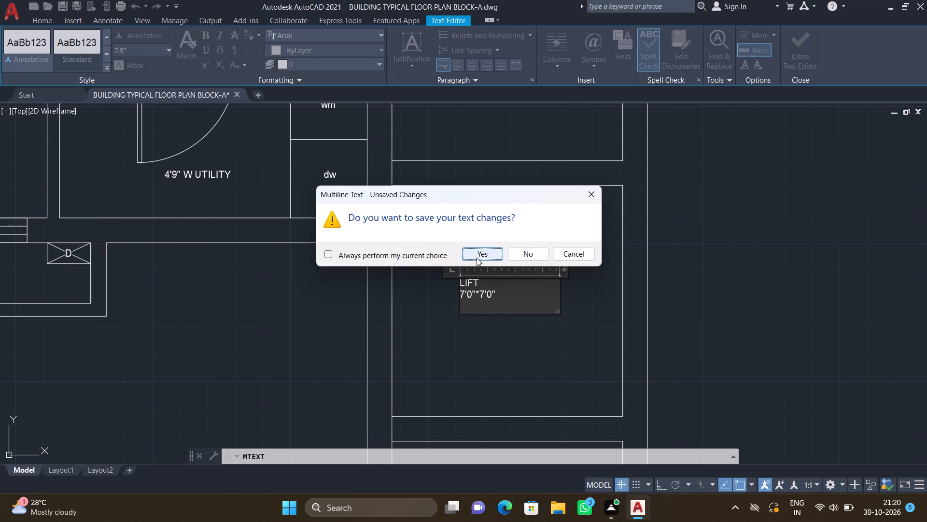
left_click(477, 255)
Move the new "LIFT" label a little lower within the second lift space.
scroll(501, 296, "up", 1)
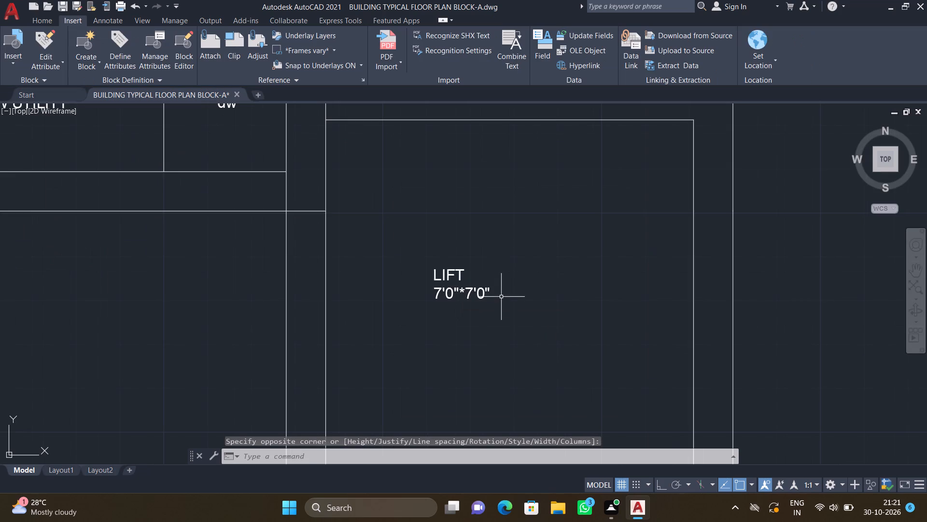
key("m")
key("Return")
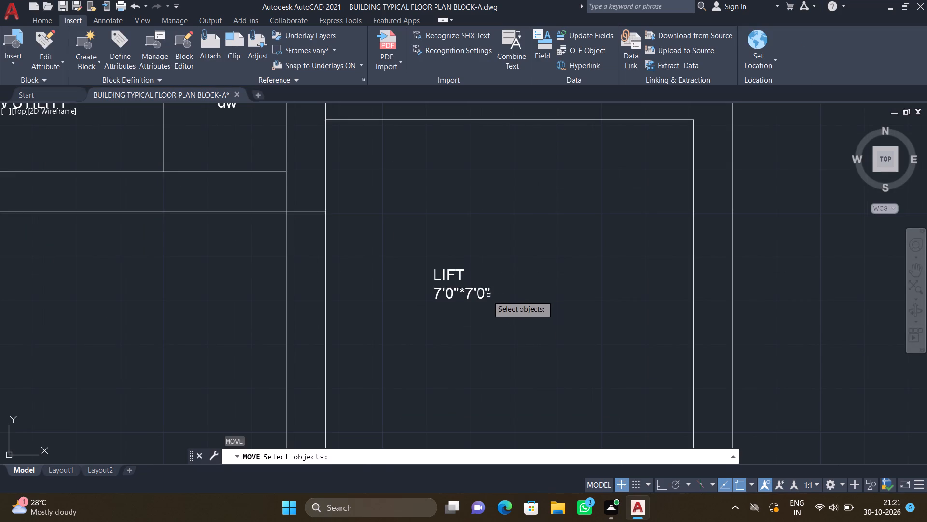
left_click(485, 293)
key("Return")
scroll(431, 264, "up", 1)
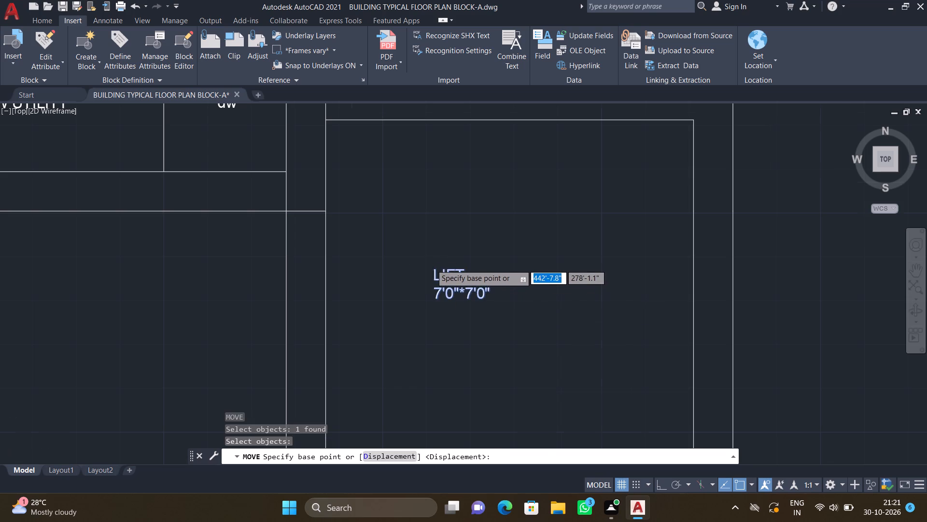
left_click(433, 273)
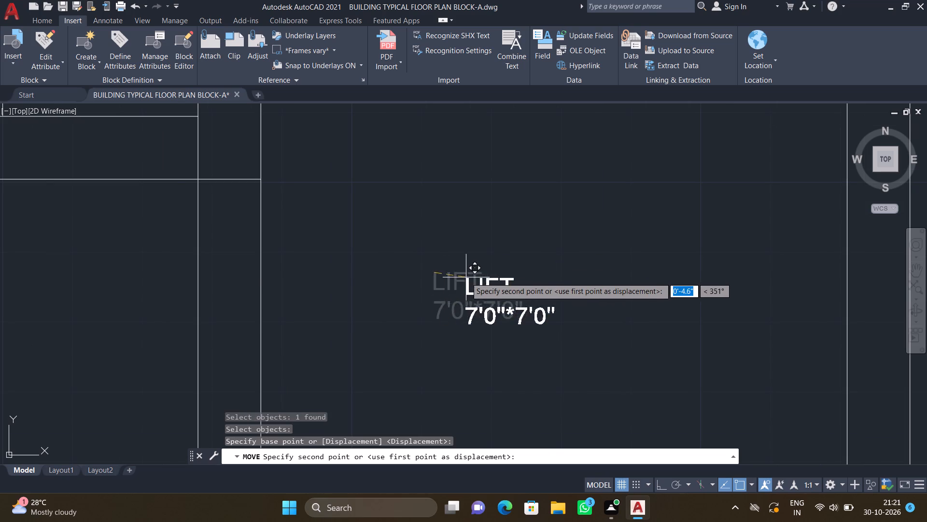
scroll(467, 277, "down", 2)
left_click(487, 295)
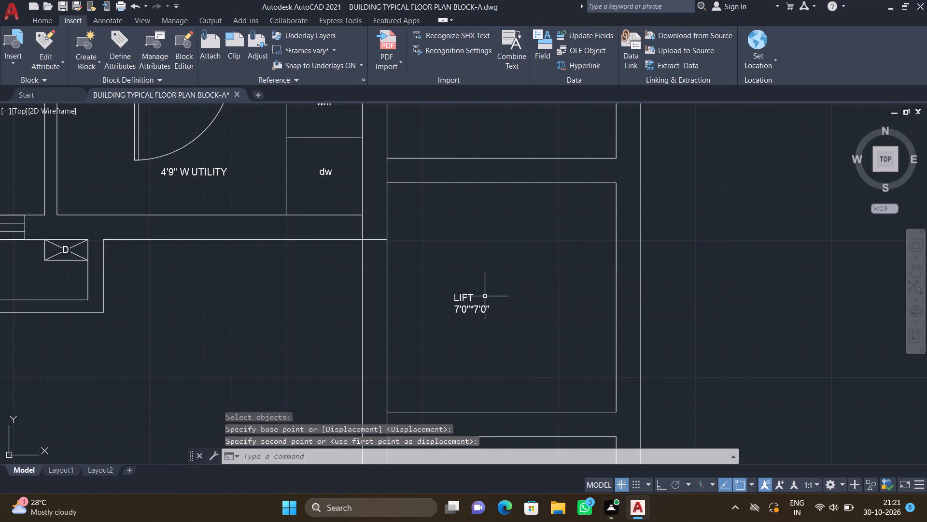
Move the second lift space's "LIFT" label again, sideways and slightly up towards the centre of its space.
scroll(488, 317, "up", 2)
key("m")
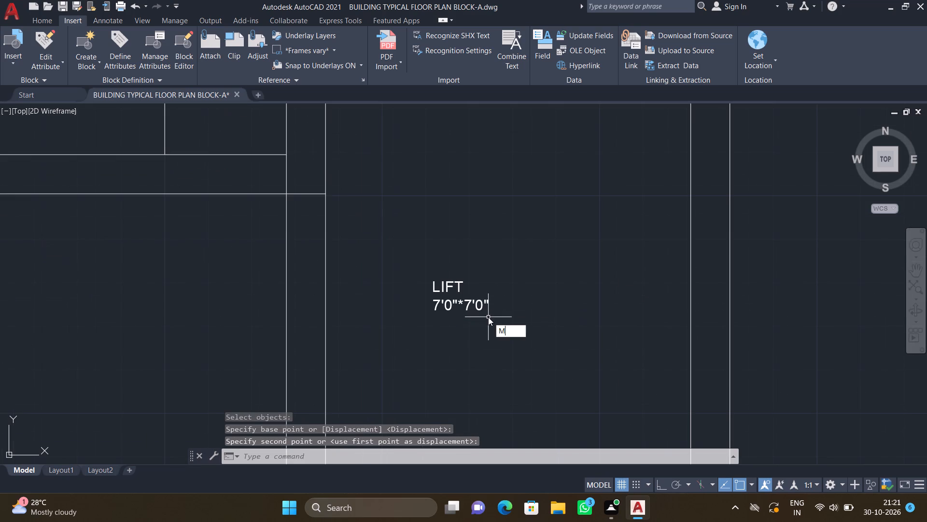
key("Return")
left_click(480, 303)
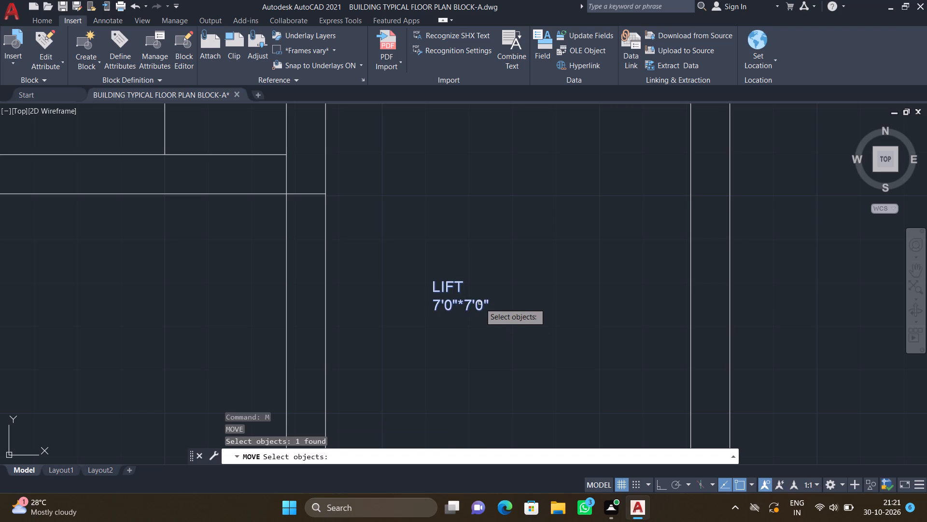
key("Return")
scroll(424, 291, "up", 1)
left_click(439, 277)
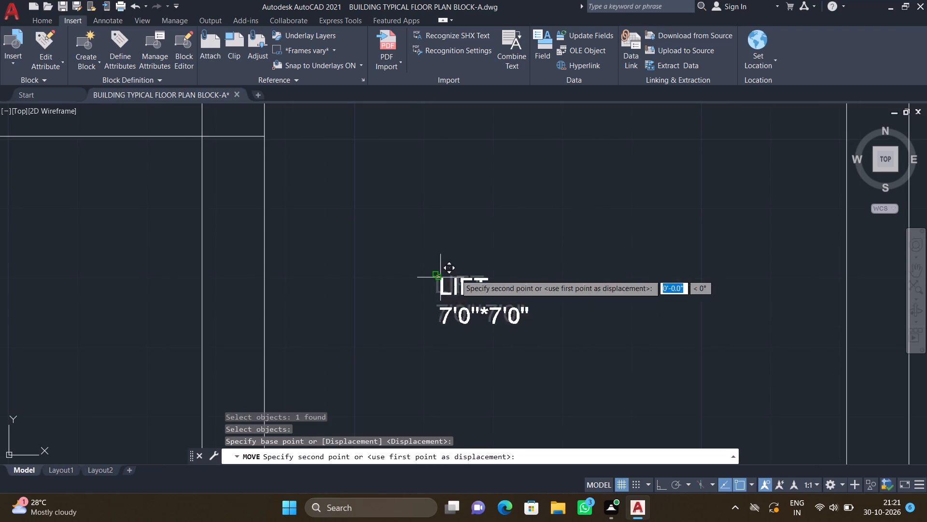
scroll(511, 273, "down", 2)
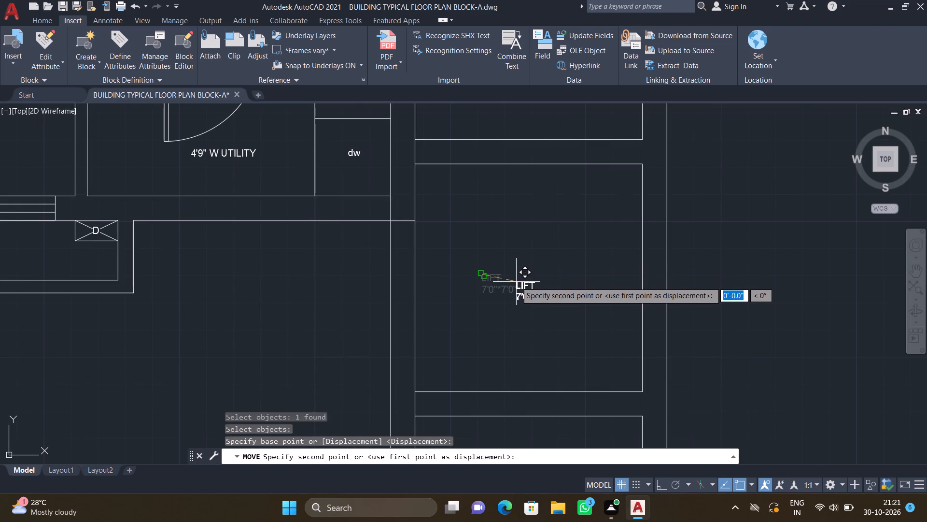
left_click(510, 255)
Add the two-line multiline text label "LIFT" with 7'0"*7'0" in the third, lowest square space of the lift column.
scroll(490, 300, "down", 3)
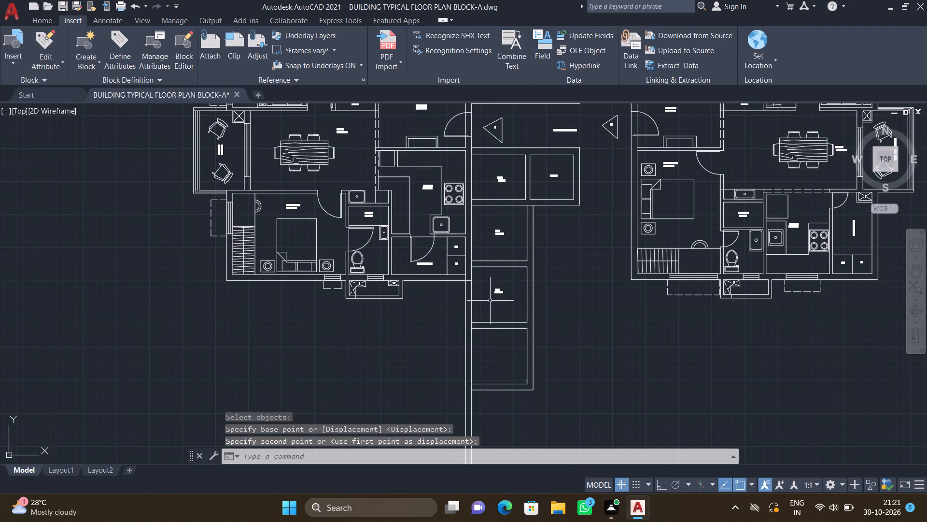
scroll(497, 361, "up", 2)
type("MT")
key("Return")
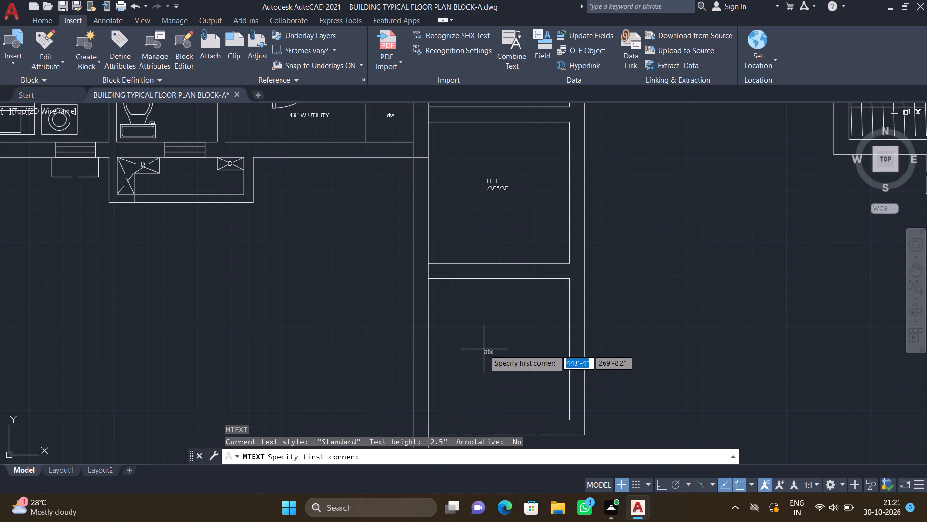
scroll(484, 349, "up", 1)
scroll(480, 352, "down", 3)
scroll(475, 361, "up", 4)
left_click_drag(462, 319, 476, 333)
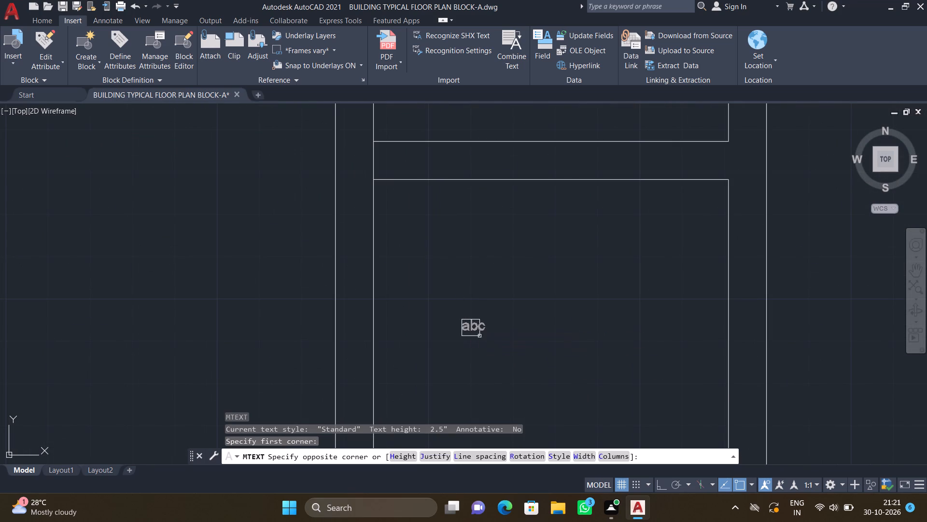
left_click(614, 380)
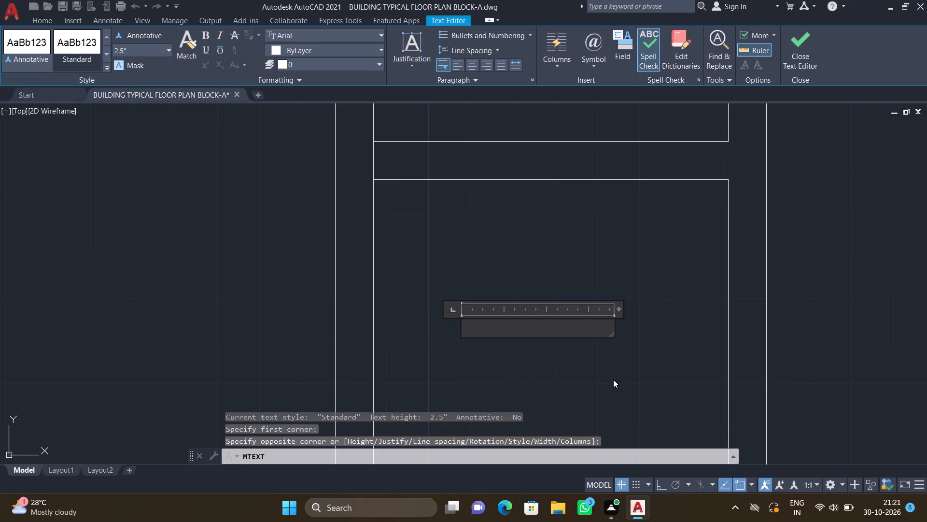
type("LI")
type("FT")
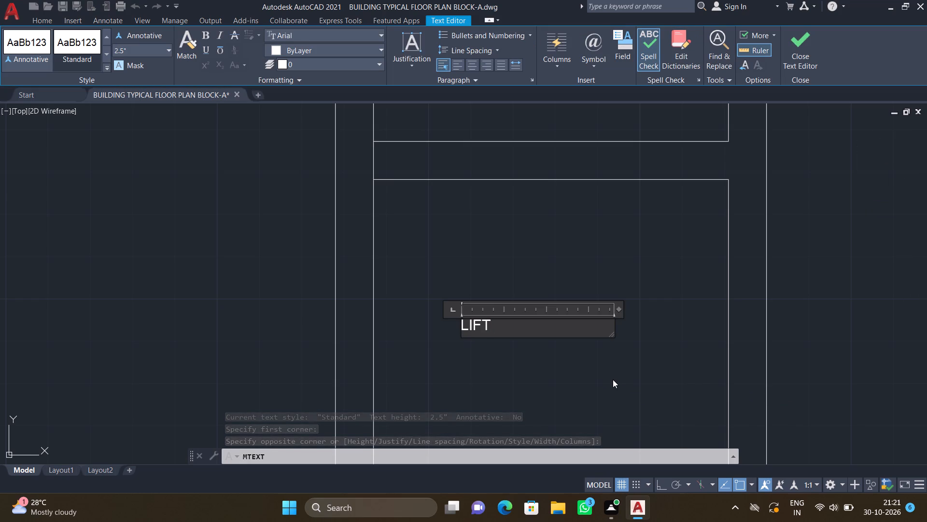
key("Return")
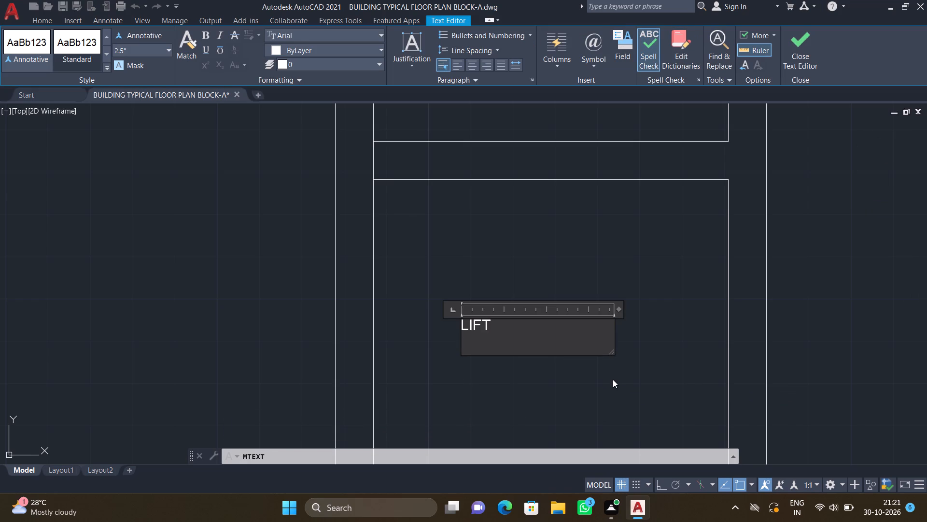
type("7'0\"")
key("asterisk")
type("7'")
type("0\"")
key("Return")
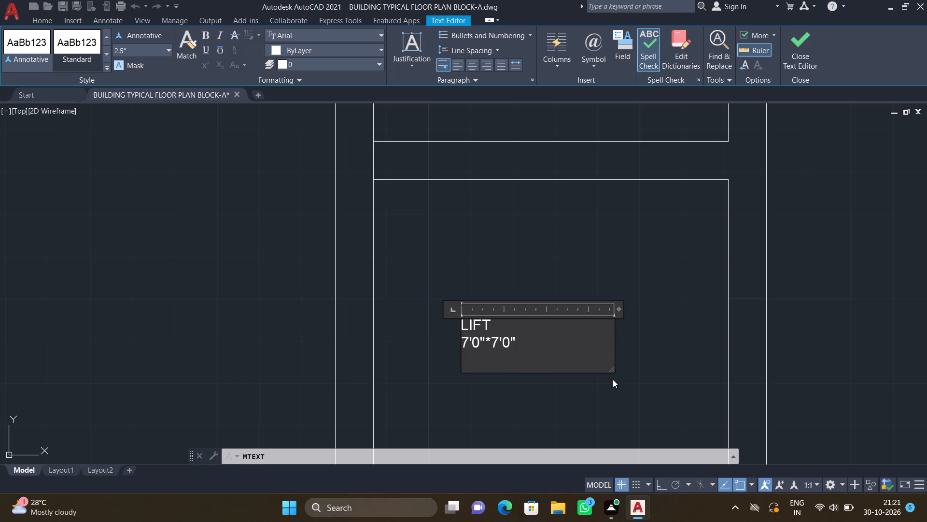
key("Escape")
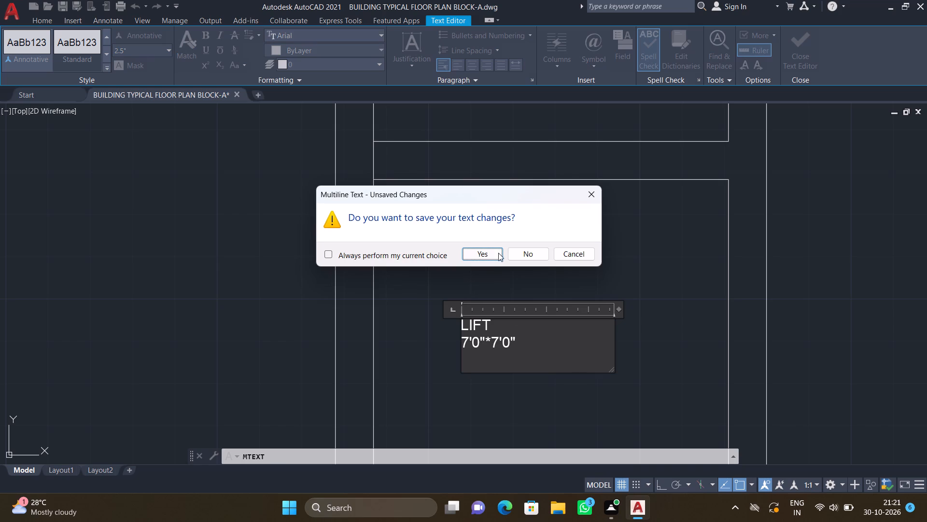
left_click(498, 252)
Move the "LIFT" label in the lowest lift space sideways towards the centre of its space.
scroll(483, 275, "down", 3)
scroll(491, 299, "up", 3)
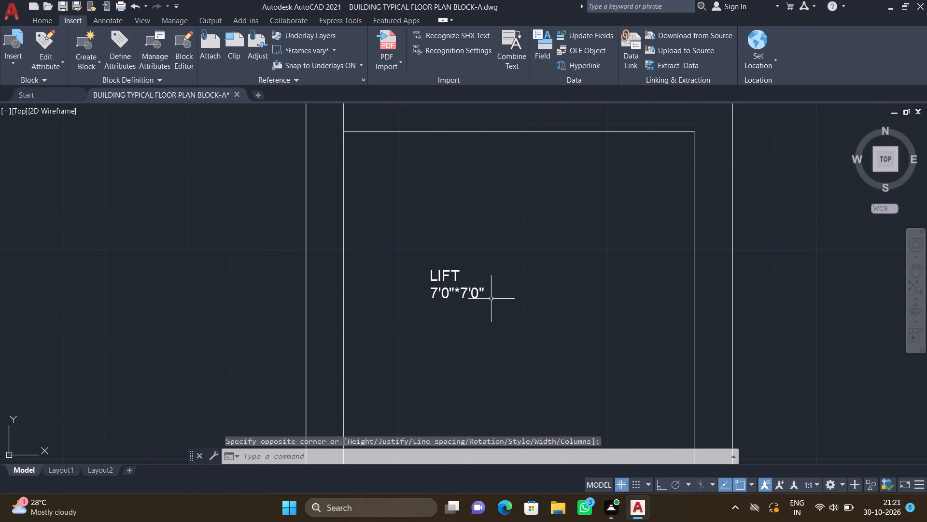
key("m")
key("Return")
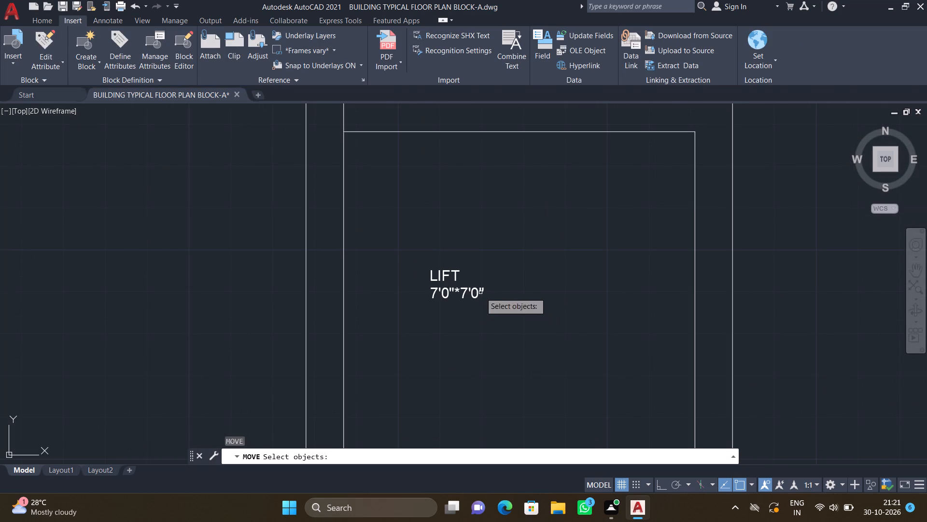
left_click(480, 292)
key("Return")
scroll(436, 278, "up", 1)
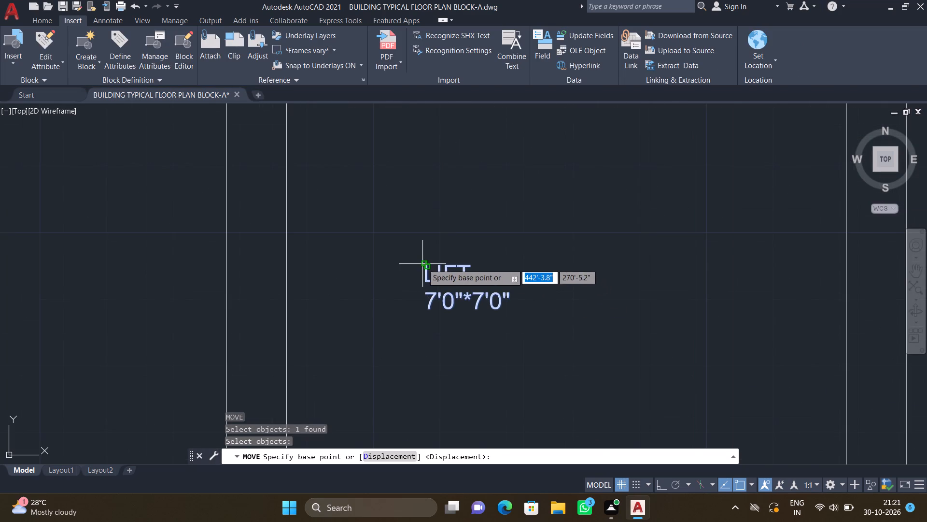
left_click_drag(423, 262, 434, 259)
left_click(515, 266)
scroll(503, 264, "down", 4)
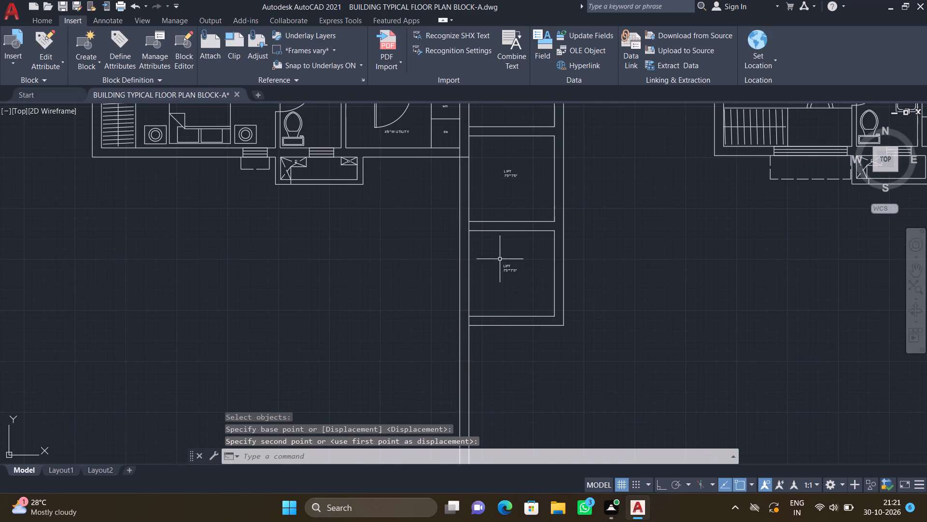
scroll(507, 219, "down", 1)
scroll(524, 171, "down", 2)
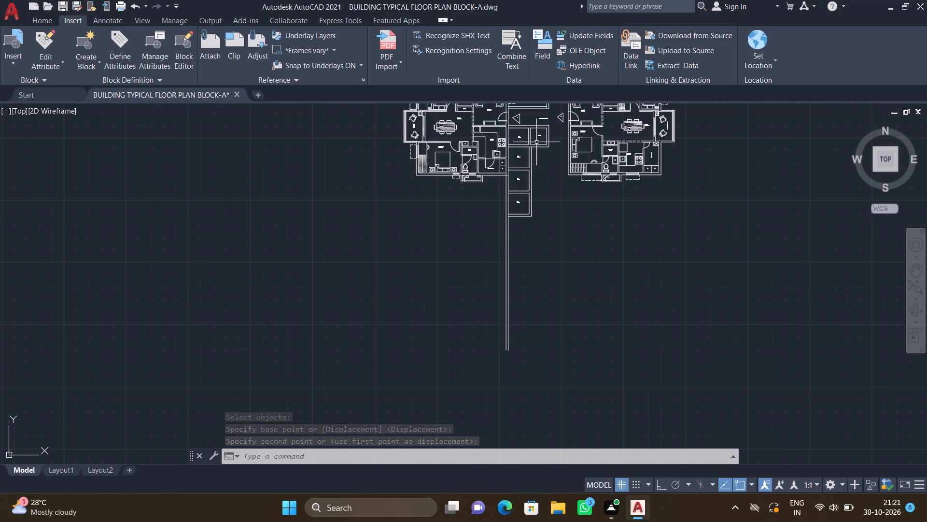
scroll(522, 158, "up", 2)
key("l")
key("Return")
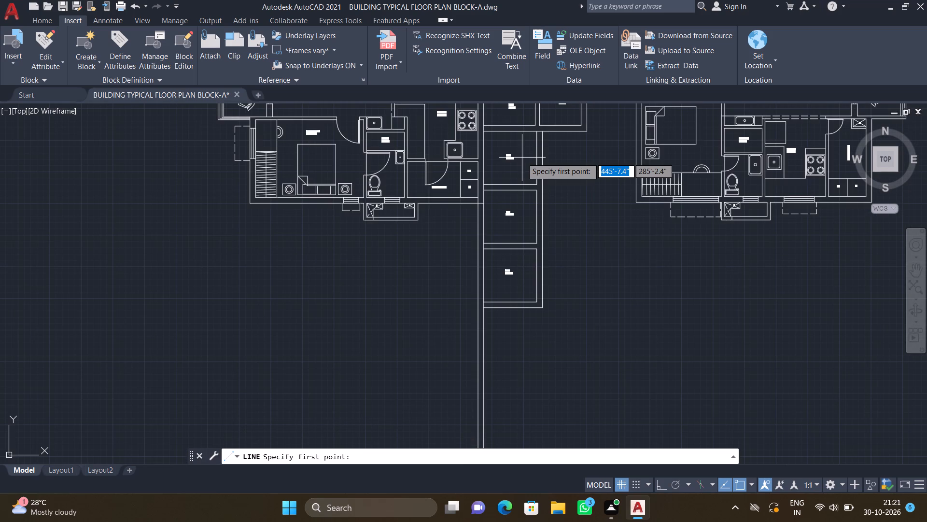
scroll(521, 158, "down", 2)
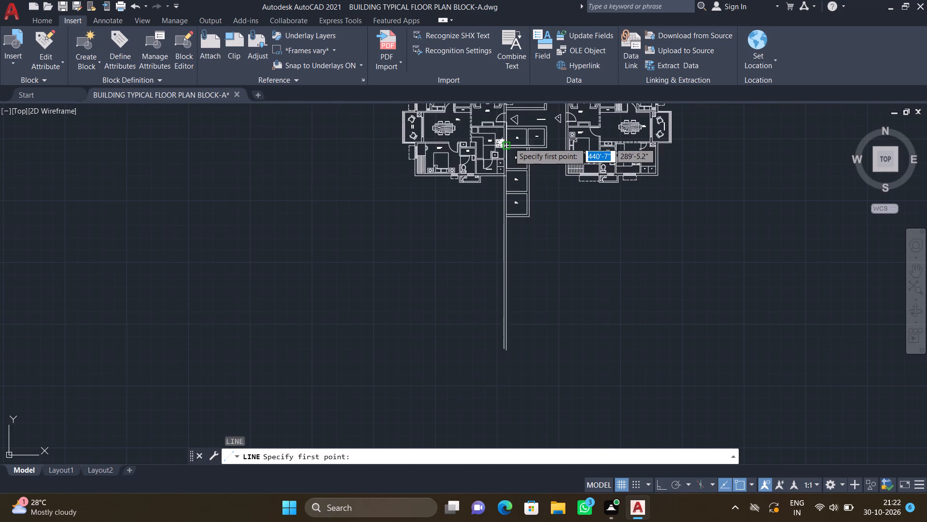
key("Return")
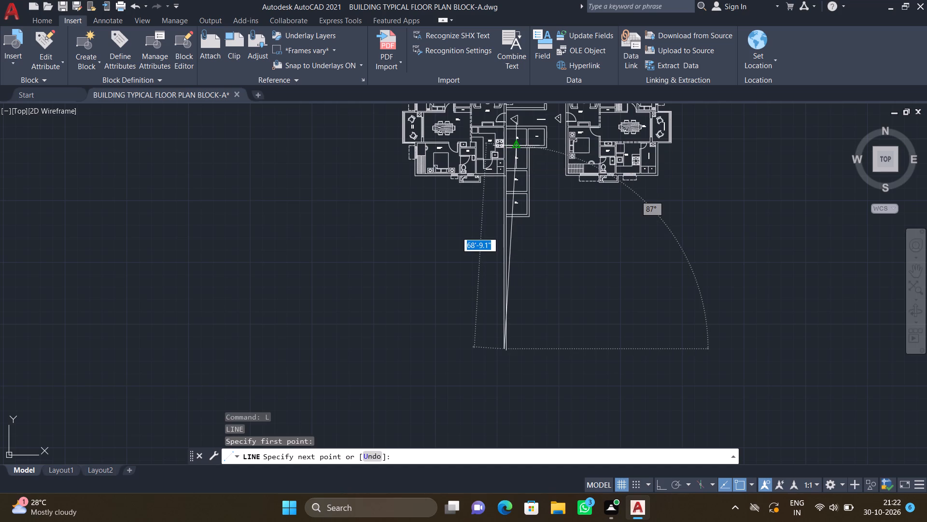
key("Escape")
Rotate the loose double-door symbol beside the floor plan a quarter turn clockwise, with Ortho on.
scroll(505, 165, "down", 1)
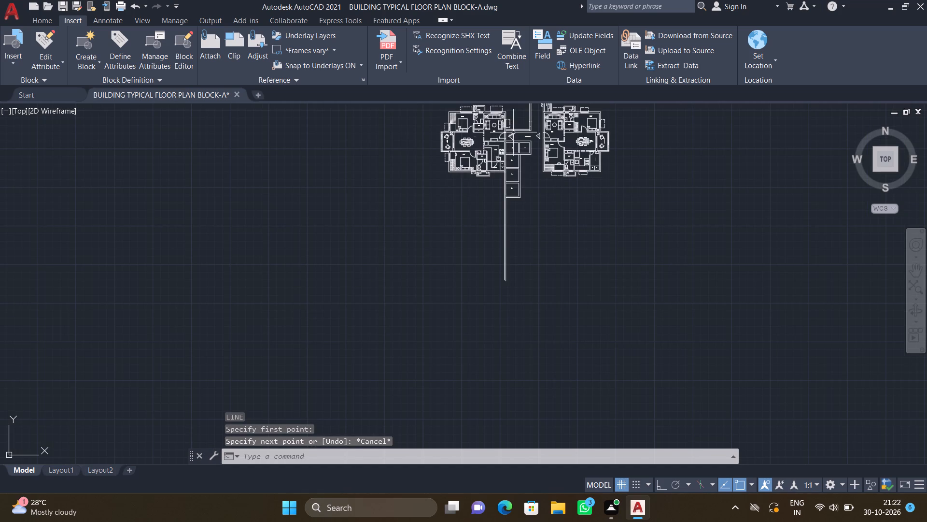
middle_click_drag(497, 173, 445, 318)
scroll(370, 129, "up", 2)
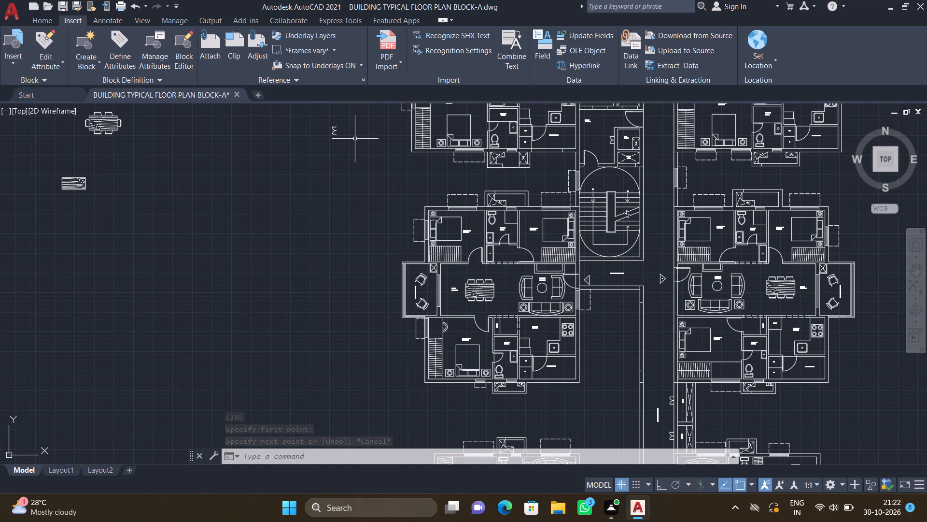
type("RO")
key("Return")
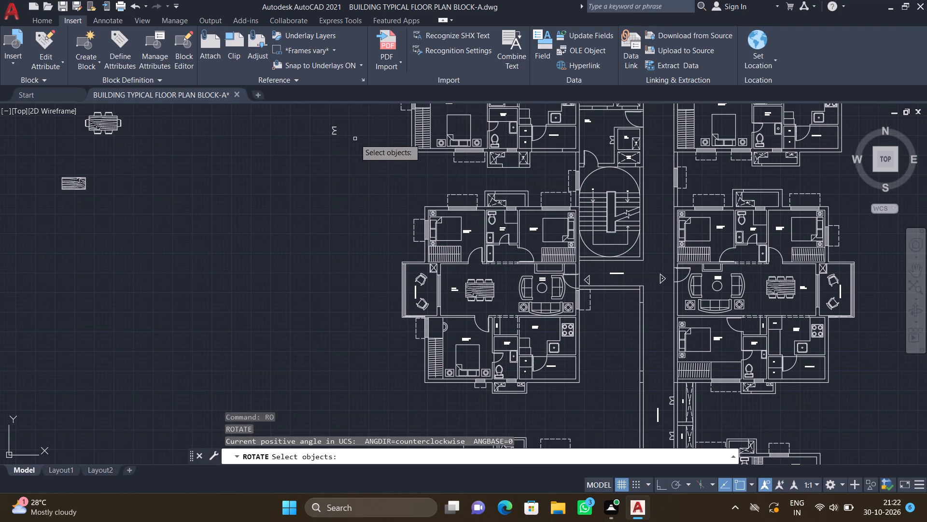
key("F8")
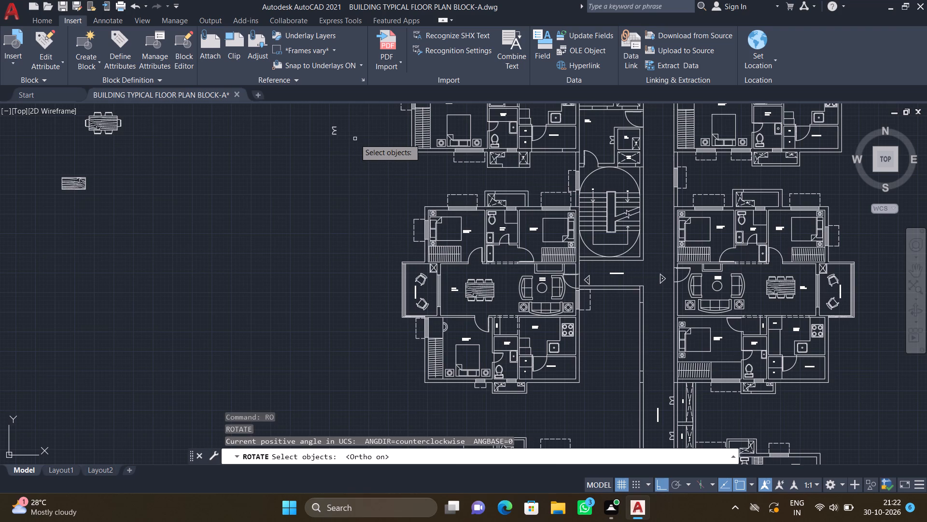
scroll(347, 131, "up", 2)
left_click_drag(331, 151, 324, 141)
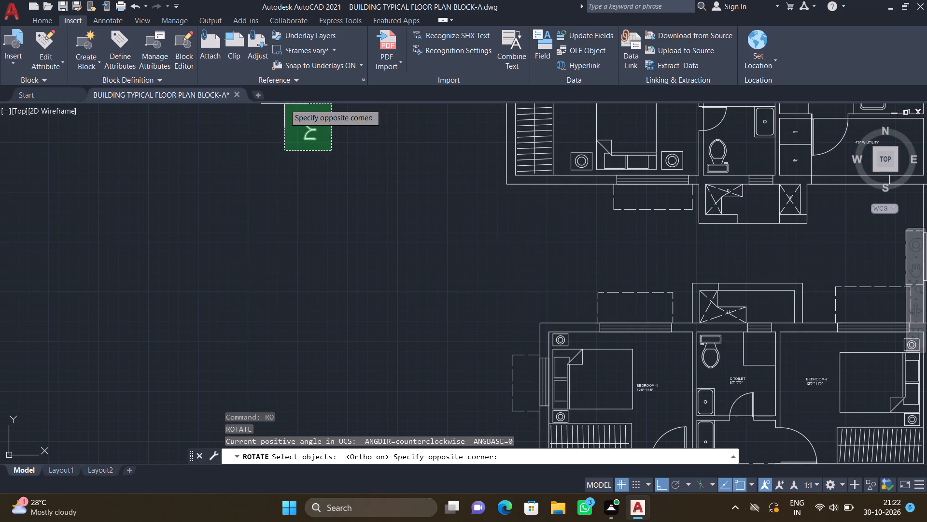
left_click(284, 103)
left_click(286, 111)
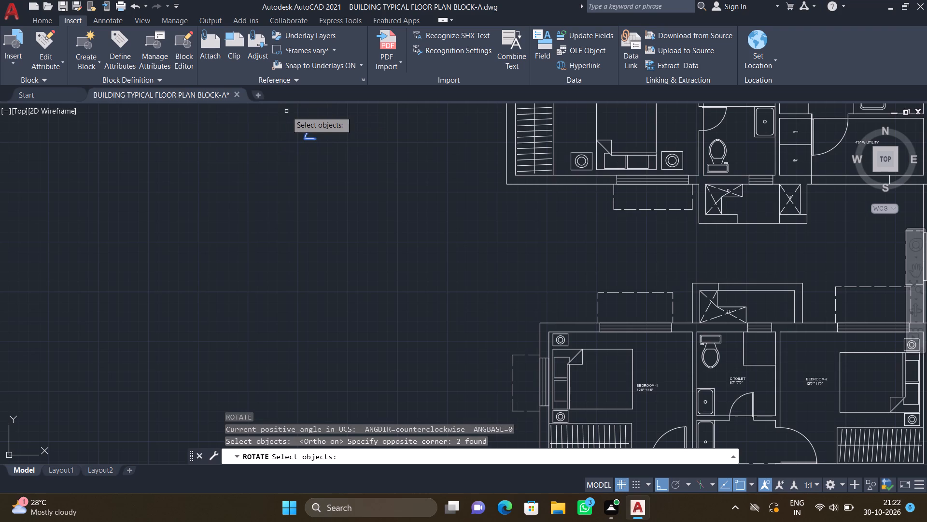
key("Return")
scroll(309, 140, "up", 1)
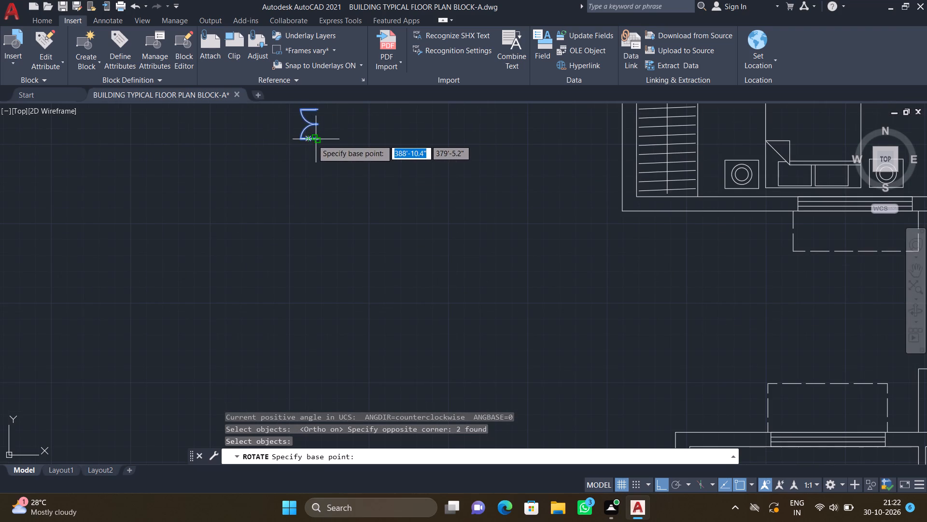
left_click(312, 140)
left_click(305, 163)
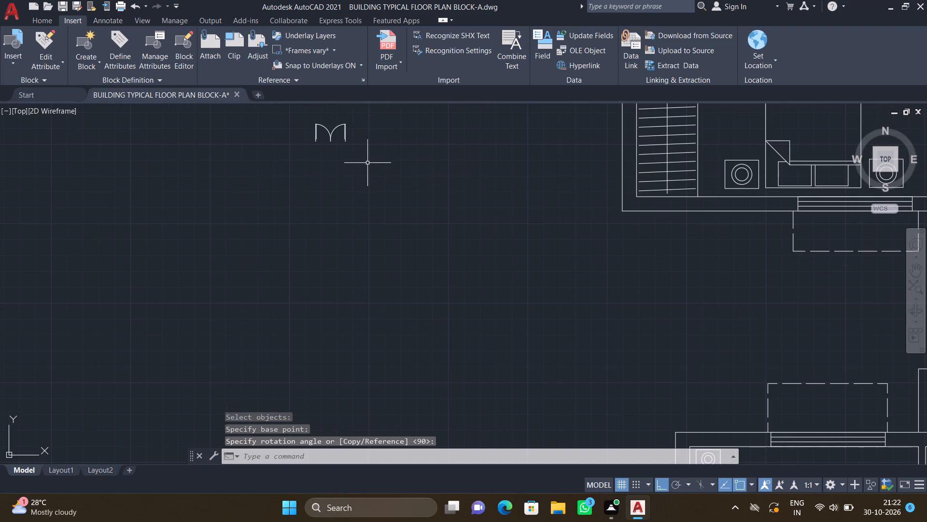
Copy the rotated double-door symbol from its meeting point onto the corridor-side wall line of the CWS shaft.
type("CO")
key("Return")
scroll(366, 100, "up", 1)
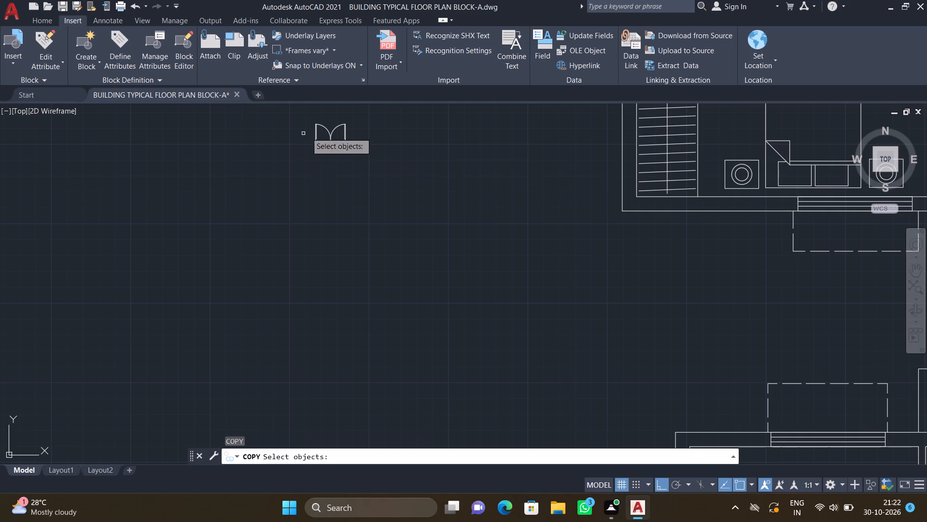
left_click_drag(356, 150, 350, 145)
left_click(298, 115)
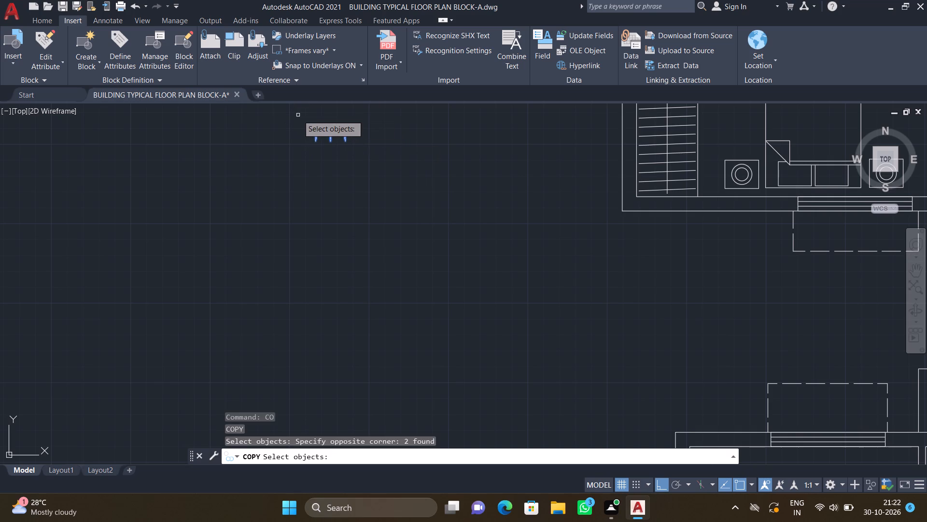
key("Return")
scroll(347, 148, "up", 1)
left_click(320, 135)
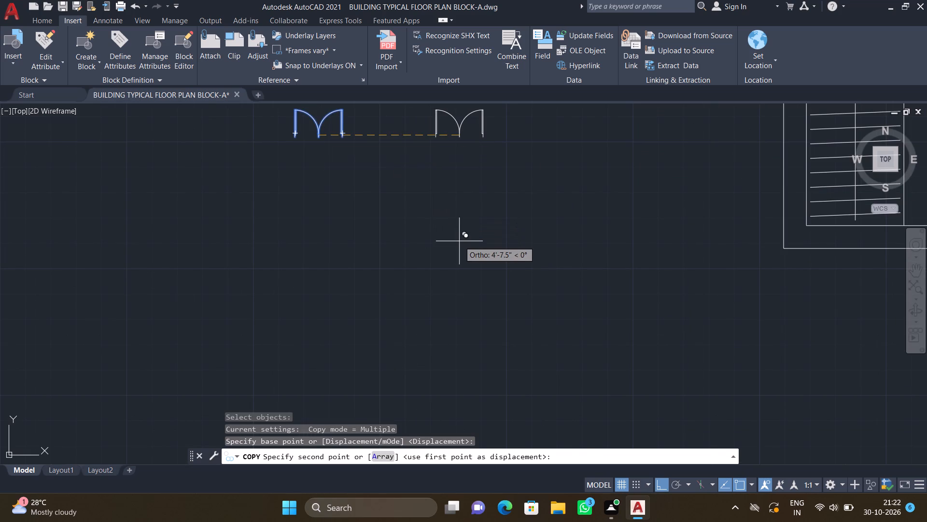
key("F8")
scroll(458, 238, "down", 4)
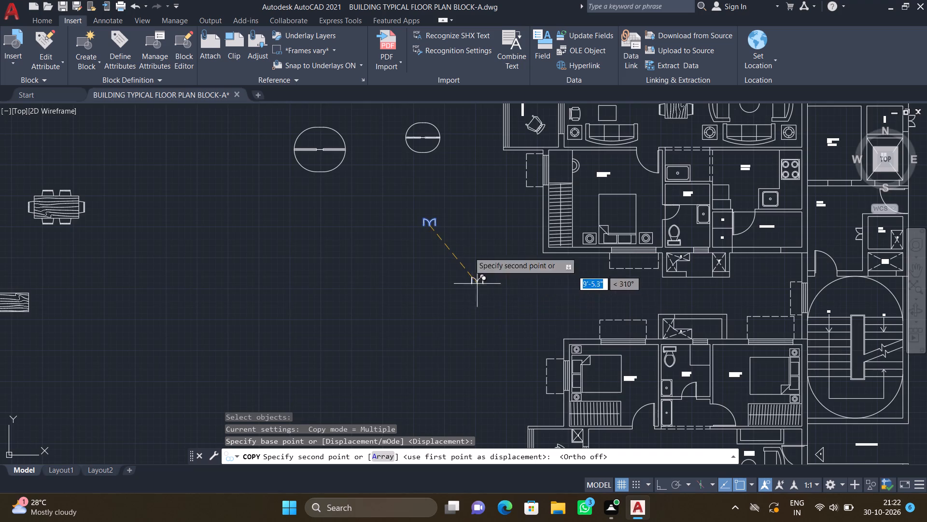
middle_click_drag(466, 235, 465, 227)
scroll(465, 227, "down", 3)
scroll(511, 366, "up", 1)
scroll(528, 391, "down", 3)
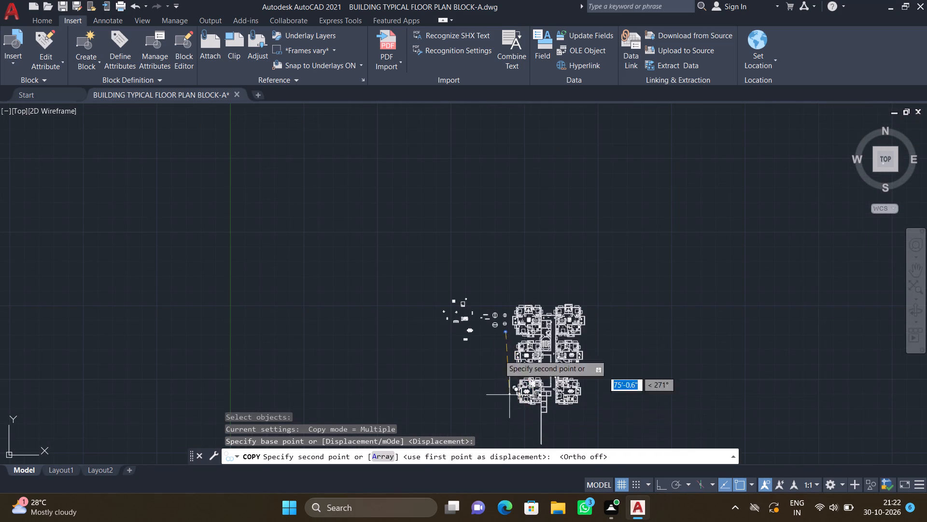
scroll(524, 407, "up", 2)
scroll(577, 401, "up", 3)
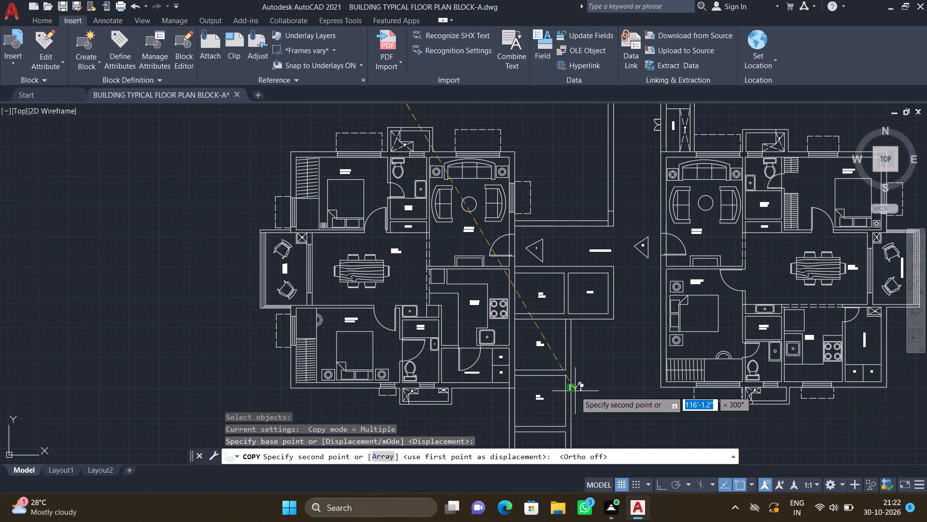
scroll(540, 303, "up", 2)
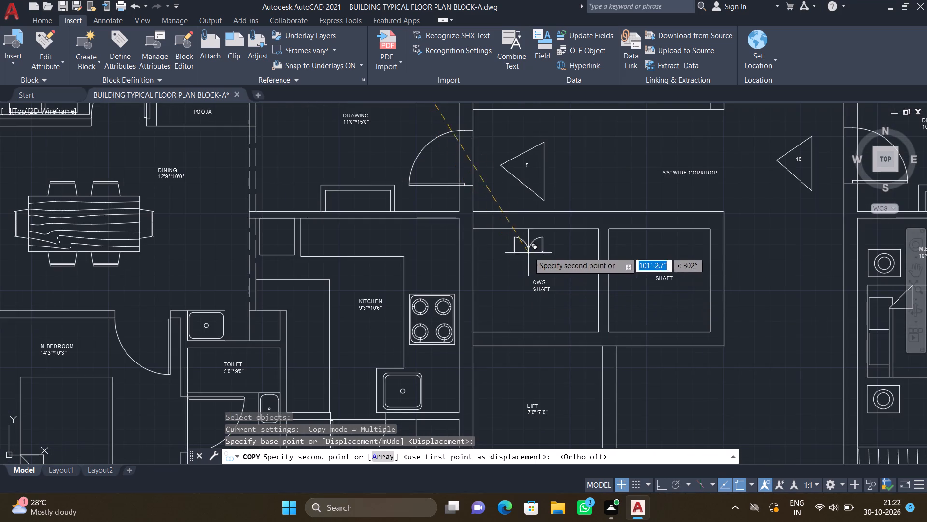
scroll(543, 209, "up", 2)
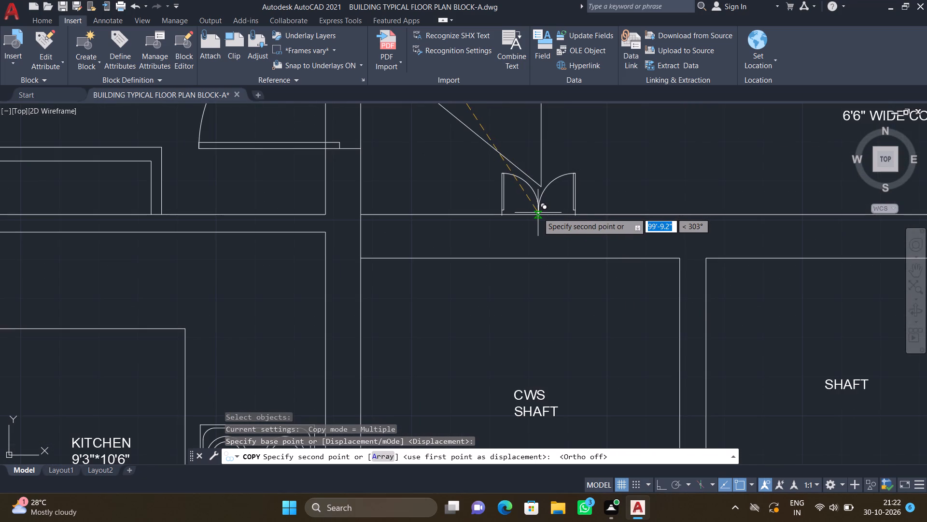
scroll(536, 212, "up", 2)
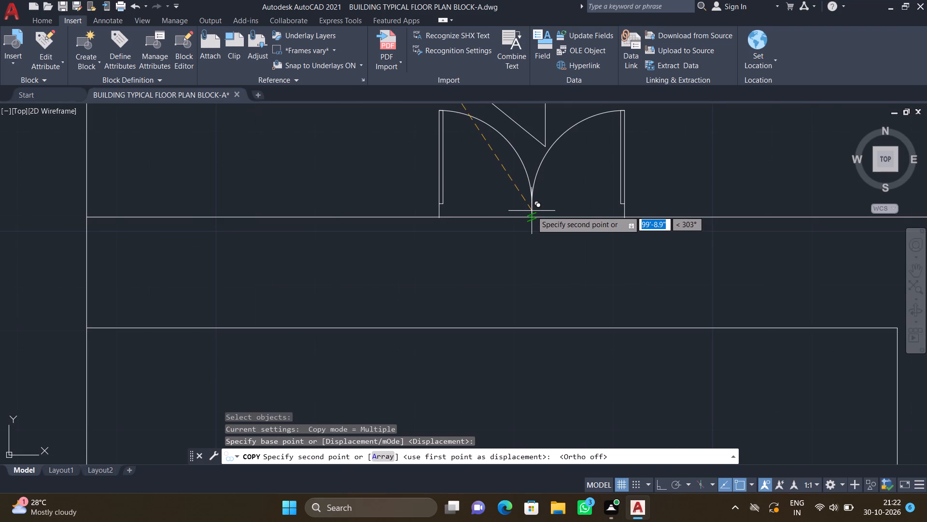
left_click(532, 210)
Place another copy of the double-door symbol on the corridor-side wall line of the adjacent shaft.
scroll(564, 238, "down", 3)
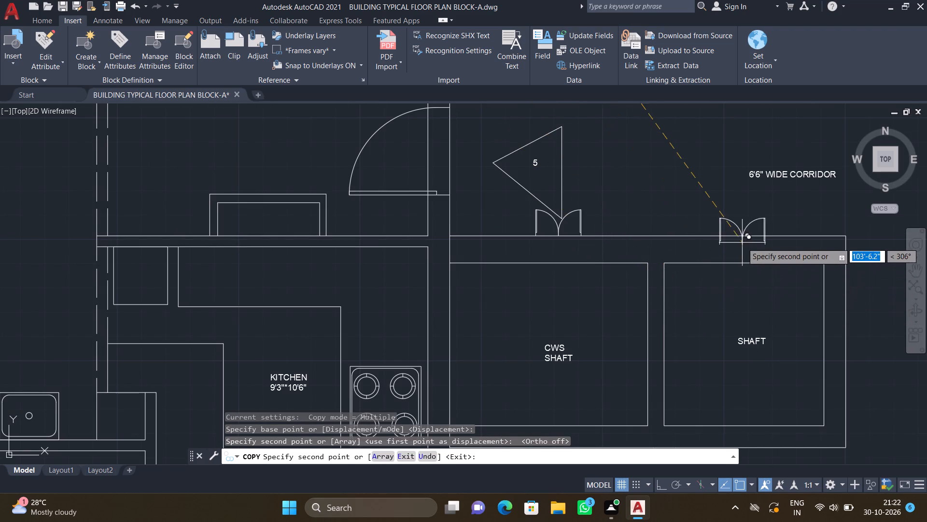
scroll(742, 243, "up", 3)
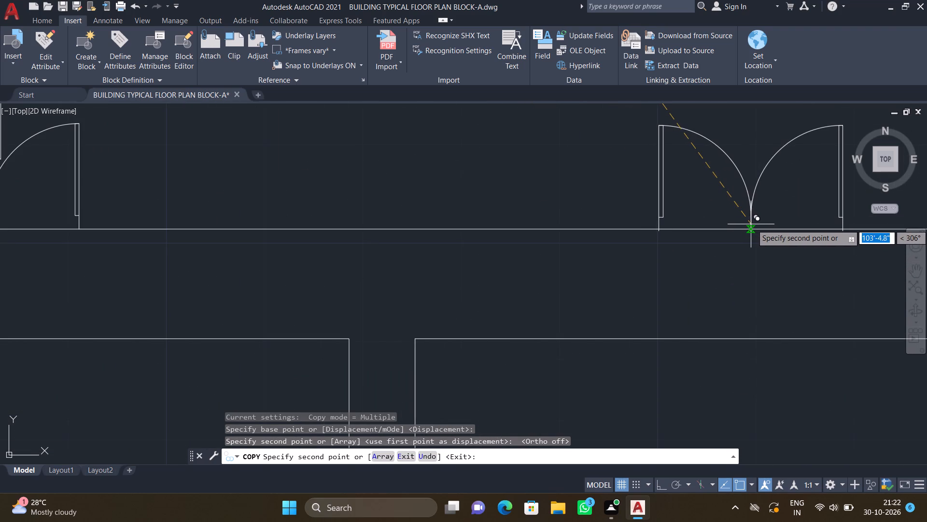
left_click(756, 222)
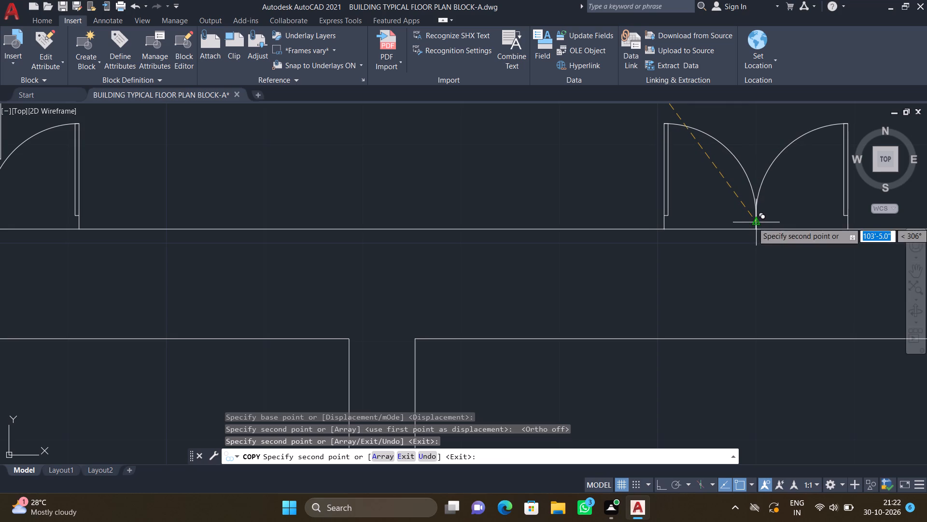
key("Return")
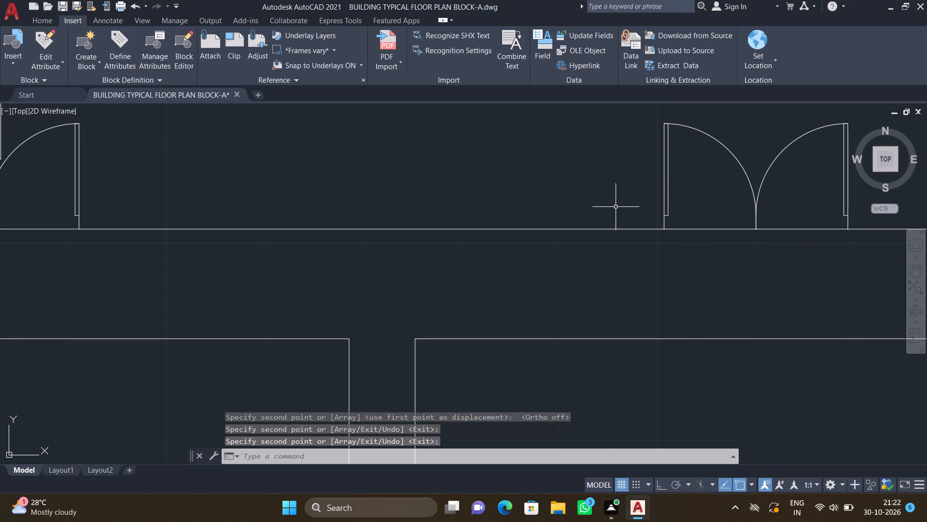
Draw a vertical line about 5'-9" long between the CWS shaft's upper and lower inner edges, between the kitchen-side wall and the label.
scroll(586, 217, "down", 3)
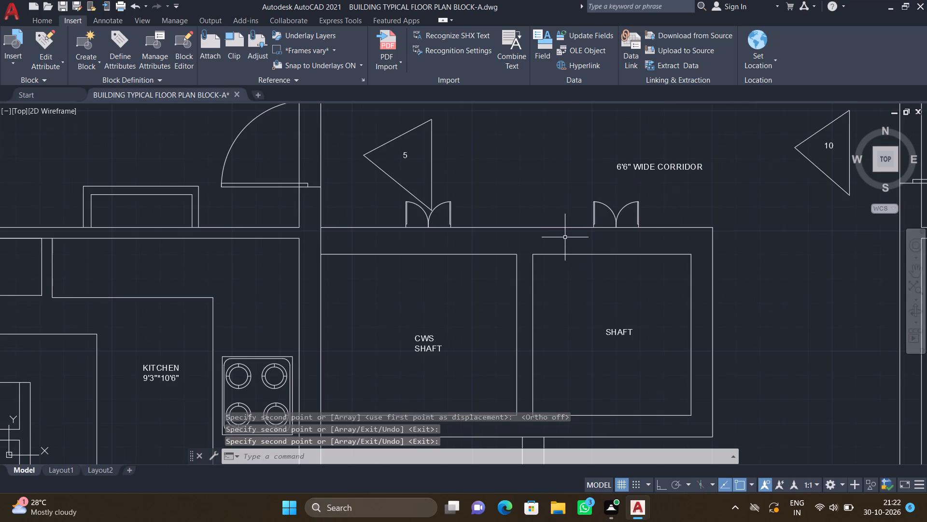
scroll(385, 326, "down", 2)
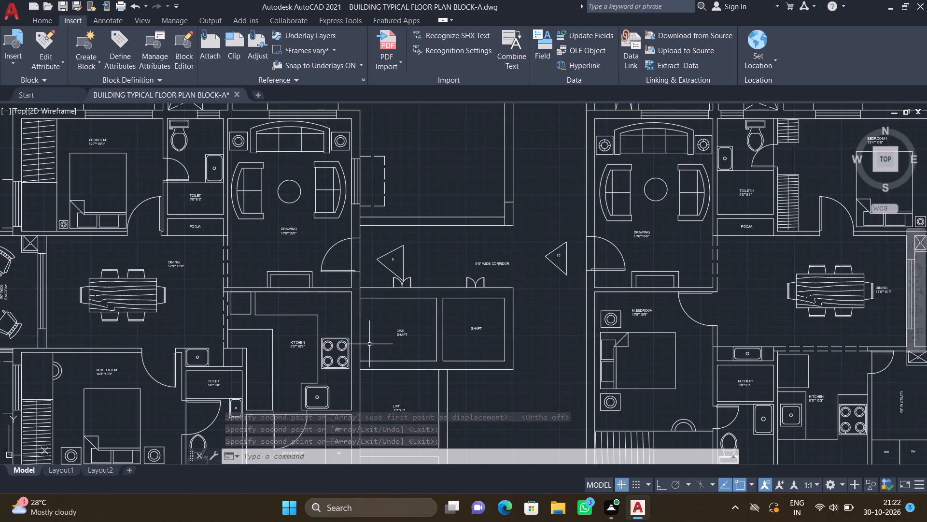
scroll(370, 344, "up", 2)
key("l")
key("Return")
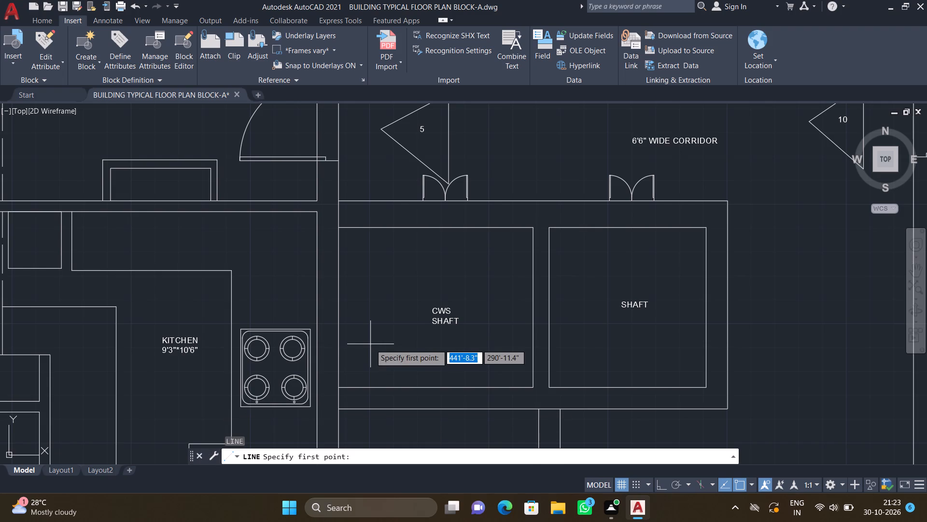
scroll(384, 247, "up", 1)
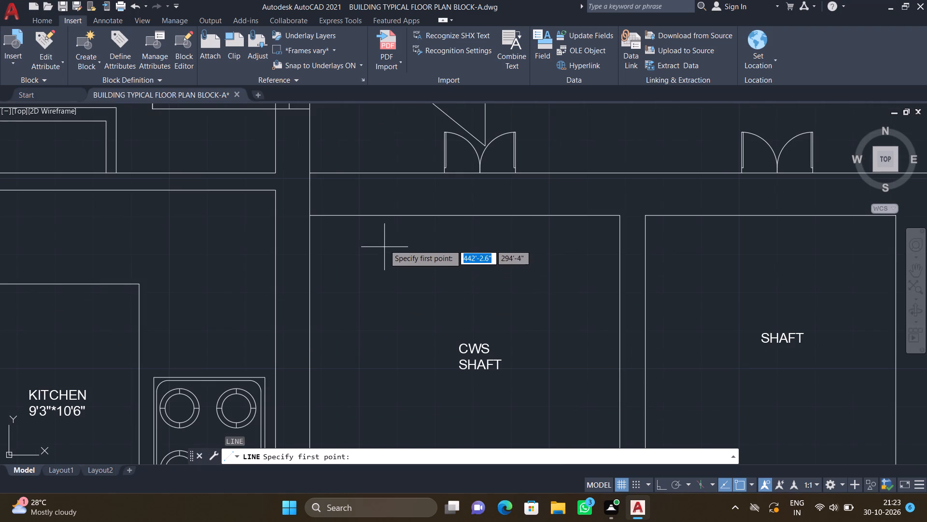
left_click(410, 217)
scroll(409, 290, "down", 2)
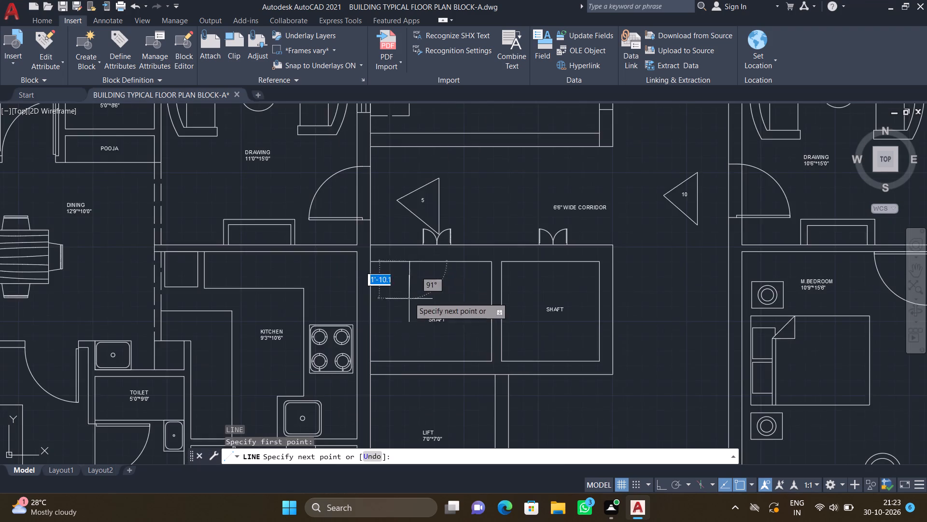
scroll(401, 361, "up", 1)
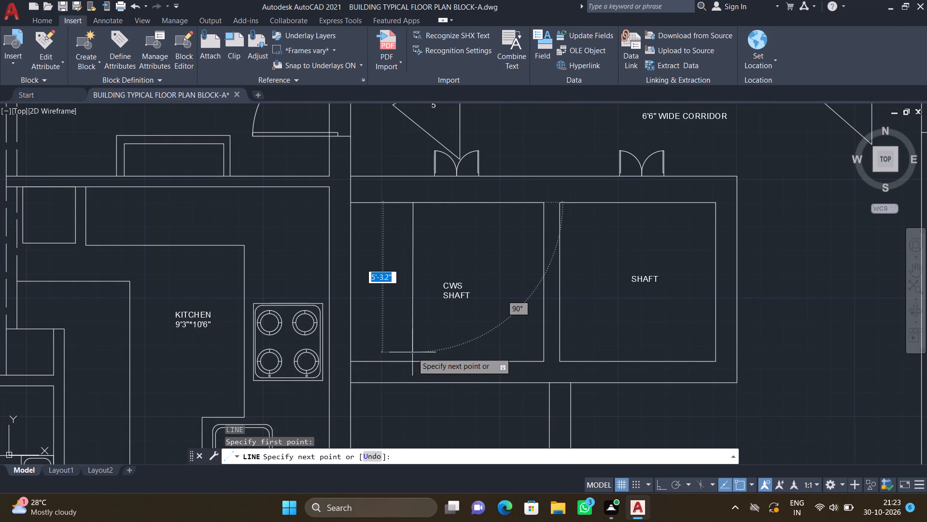
key("F8")
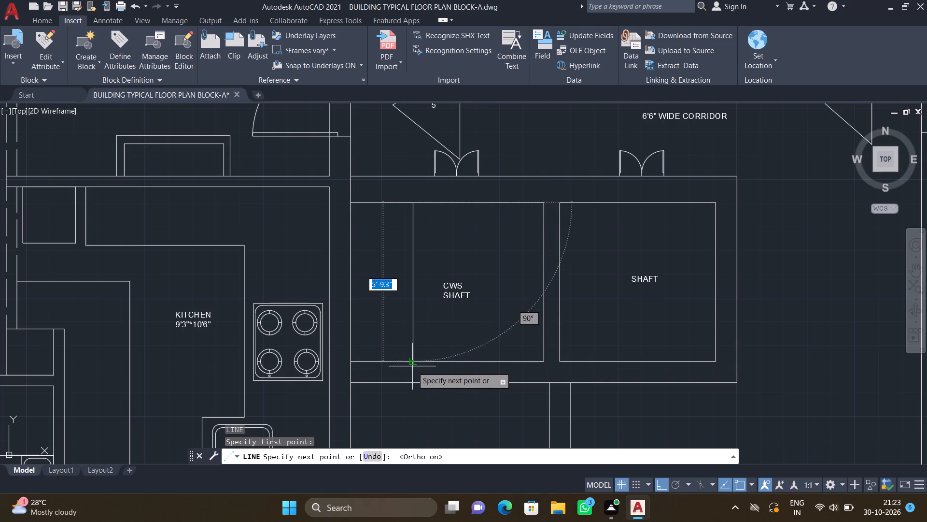
left_click(414, 362)
key("Return")
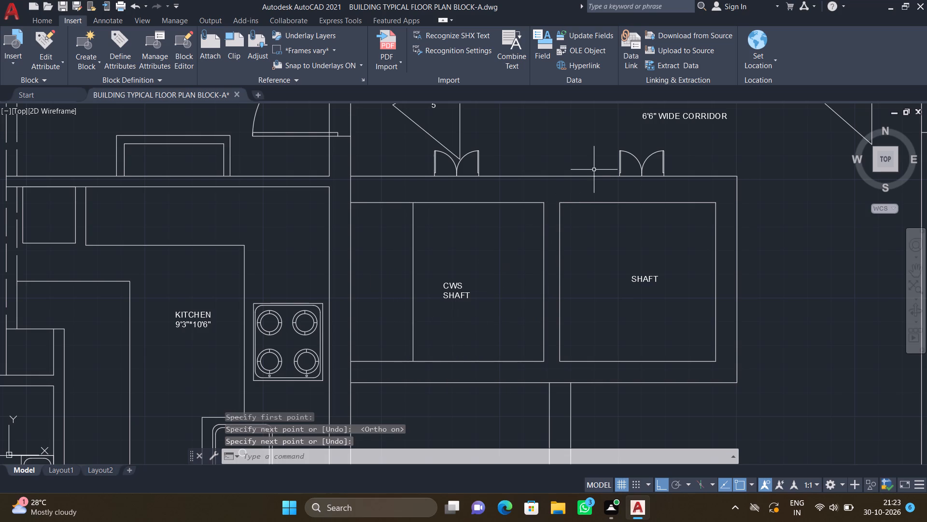
Set the current linetype to the dashed ACAD linetype.
left_click(7, 5)
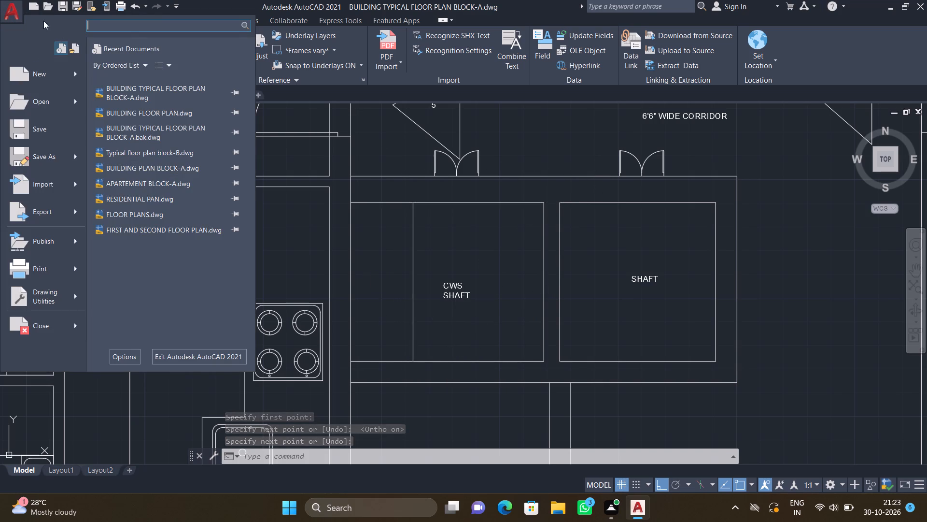
left_click(13, 4)
left_click(48, 19)
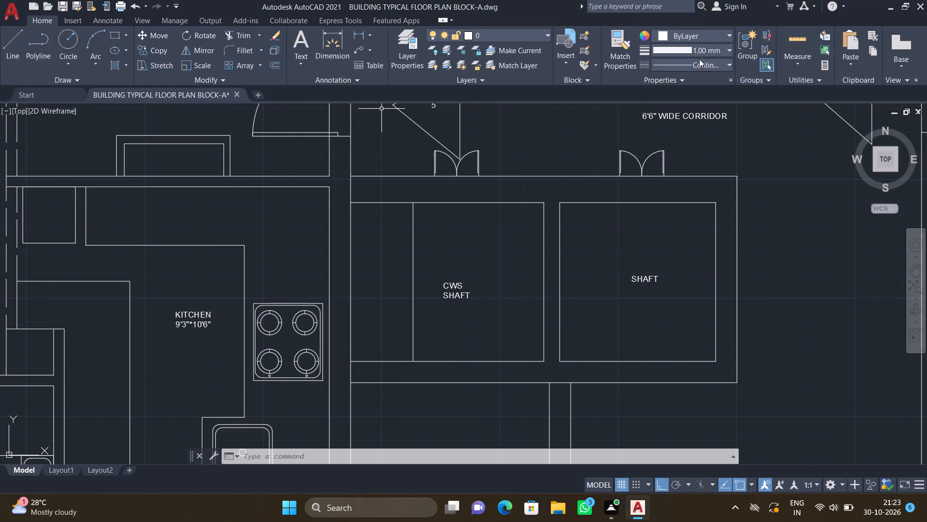
left_click(698, 65)
left_click(694, 107)
Draw a dashed diagonal about 6' long across the CWS shaft's narrow kitchen-side strip, from its upper kitchen-side corner to the dividing line's lower end.
scroll(390, 254, "up", 1)
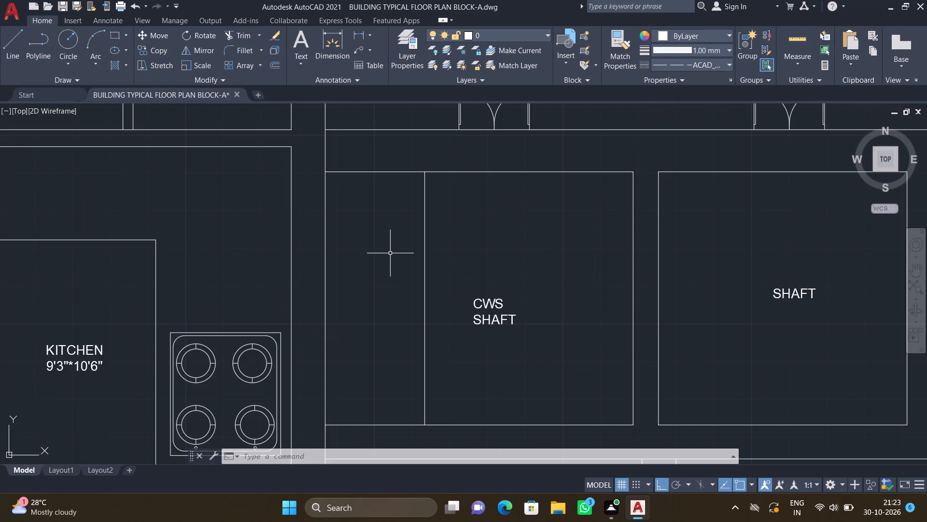
key("l")
key("Return")
key("F8")
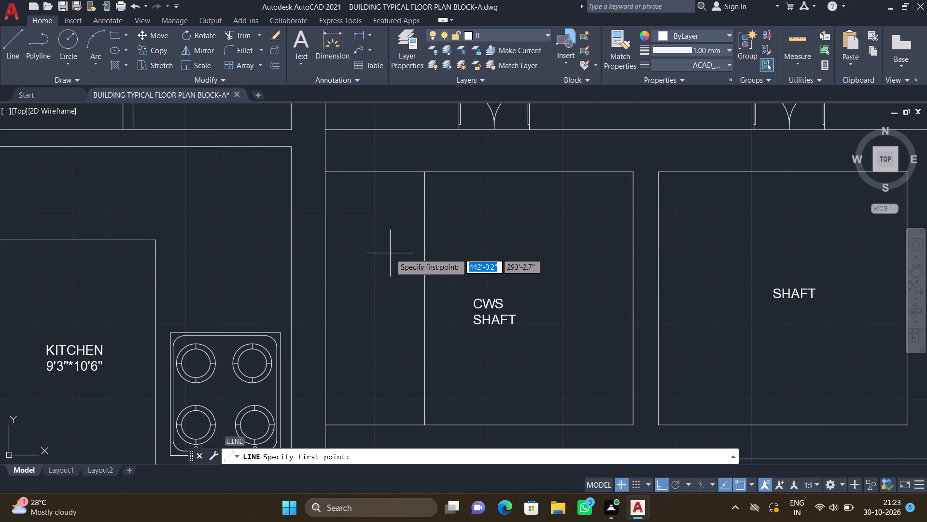
left_click(324, 169)
scroll(388, 323, "down", 1)
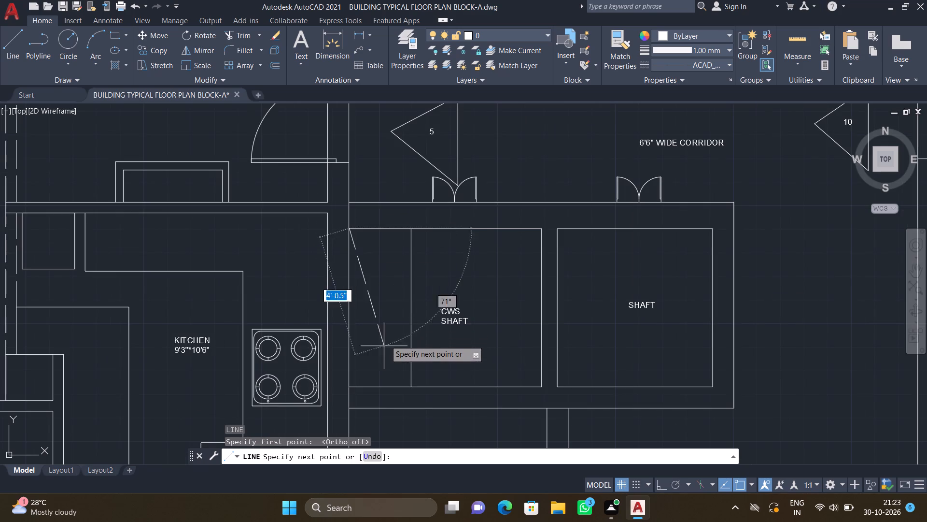
scroll(394, 371, "up", 3)
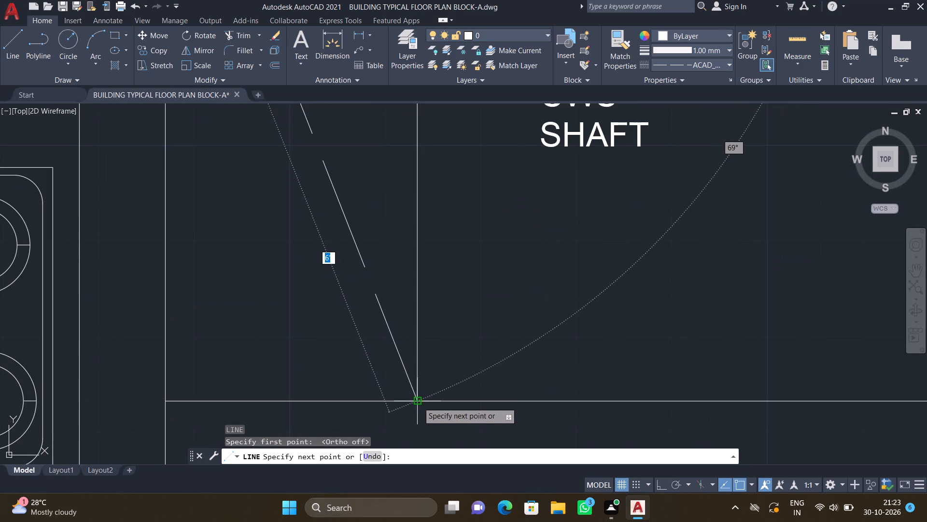
left_click(419, 402)
key("Return")
Draw the opposite dashed diagonal in the strip, from its lower kitchen-side corner to the dividing line's upper end.
scroll(345, 356, "down", 3)
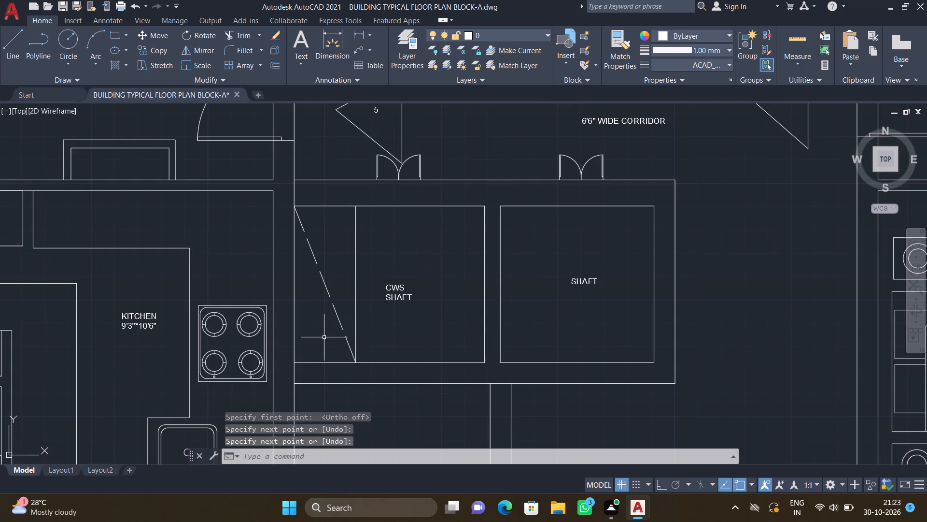
key("space")
left_click(294, 362)
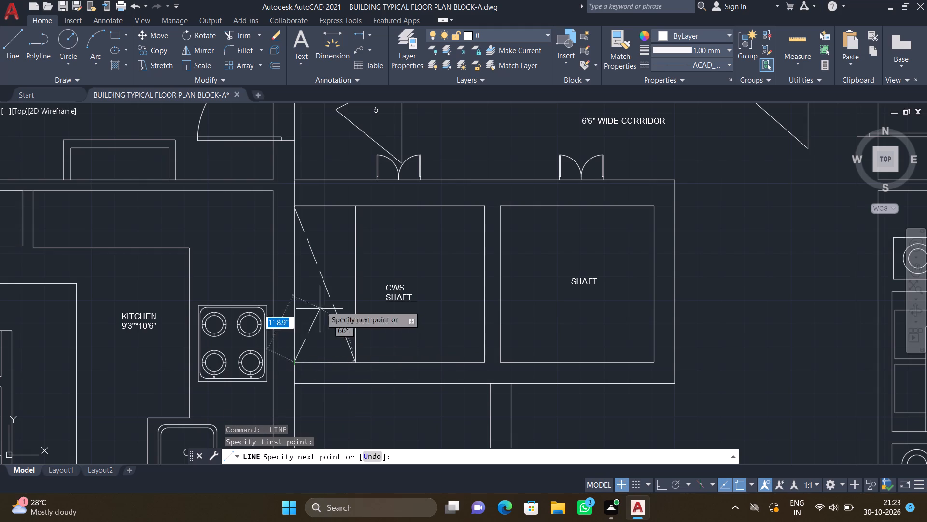
scroll(348, 206, "up", 2)
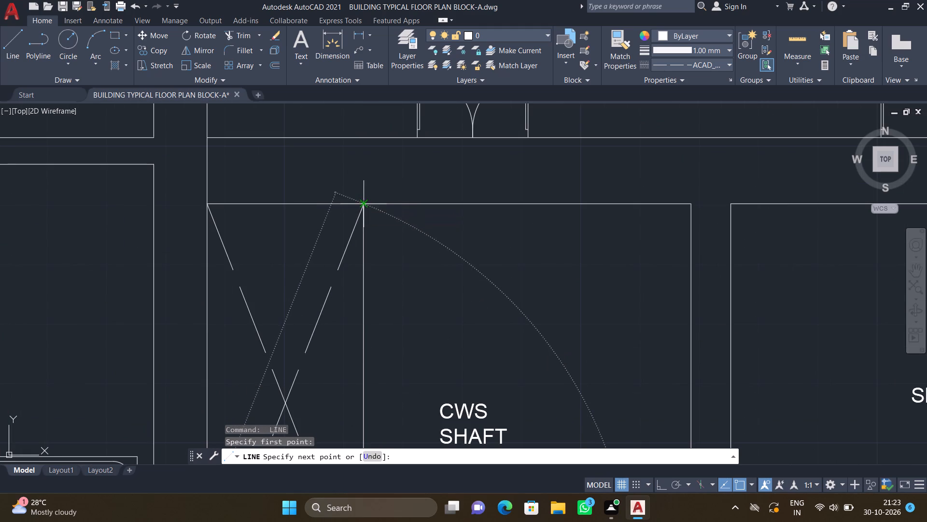
left_click(362, 205)
key("Return")
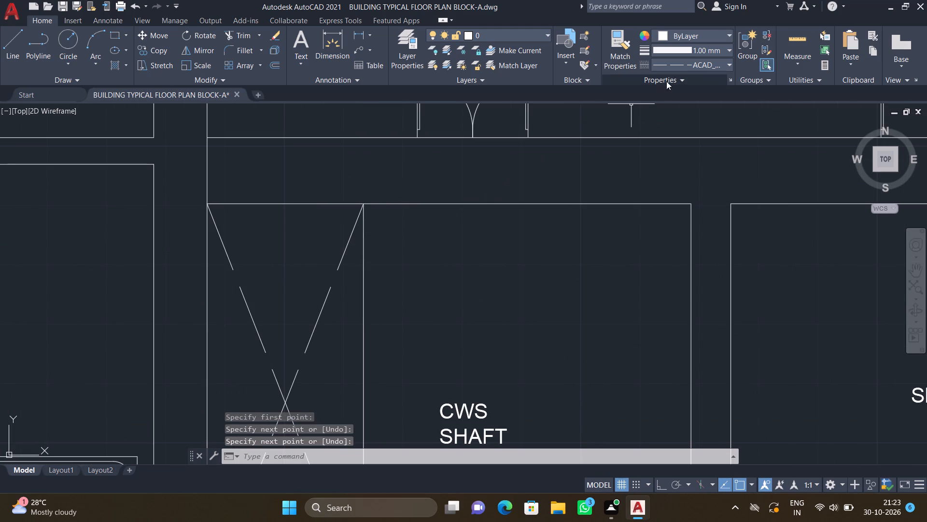
Set the current linetype to Continuous and draw a 9" horizontal line across the topmost lift's east wall, slightly above its label.
left_click(687, 61)
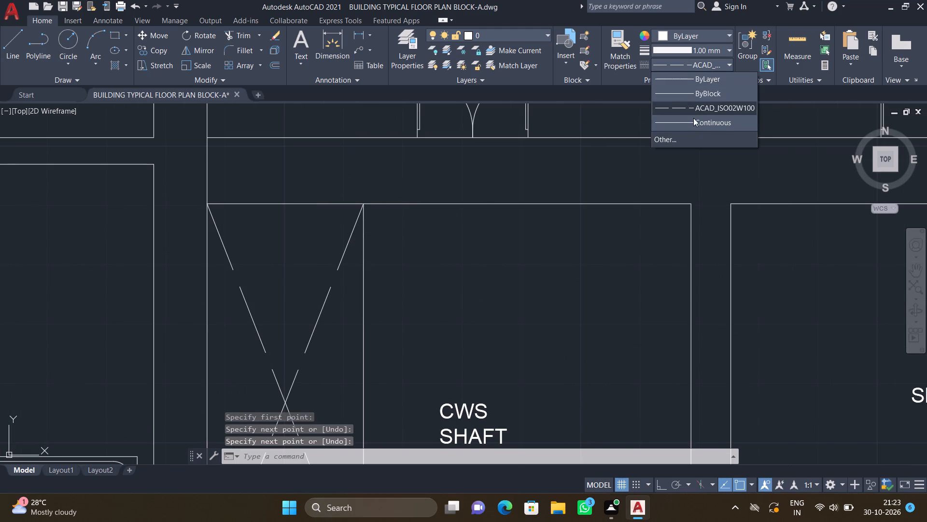
left_click(695, 122)
scroll(667, 134, "down", 4)
scroll(534, 219, "down", 1)
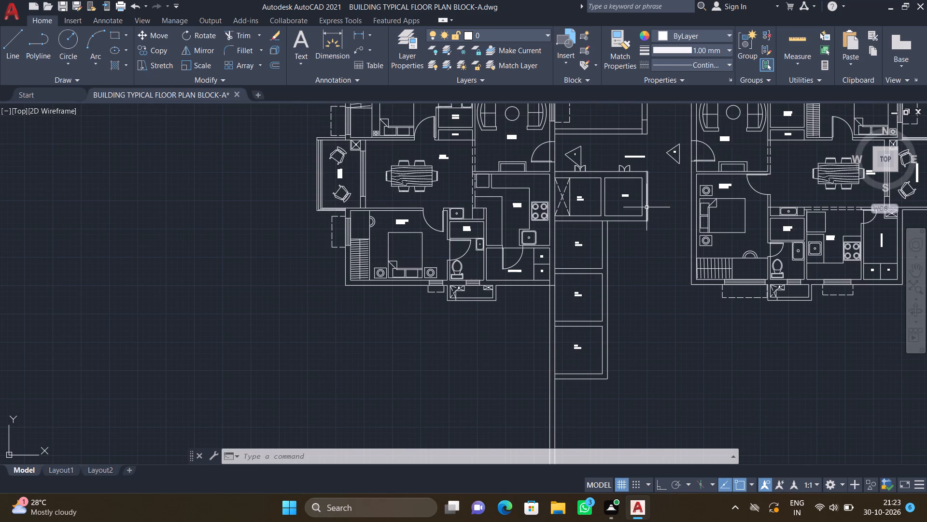
scroll(597, 242, "up", 2)
key("l")
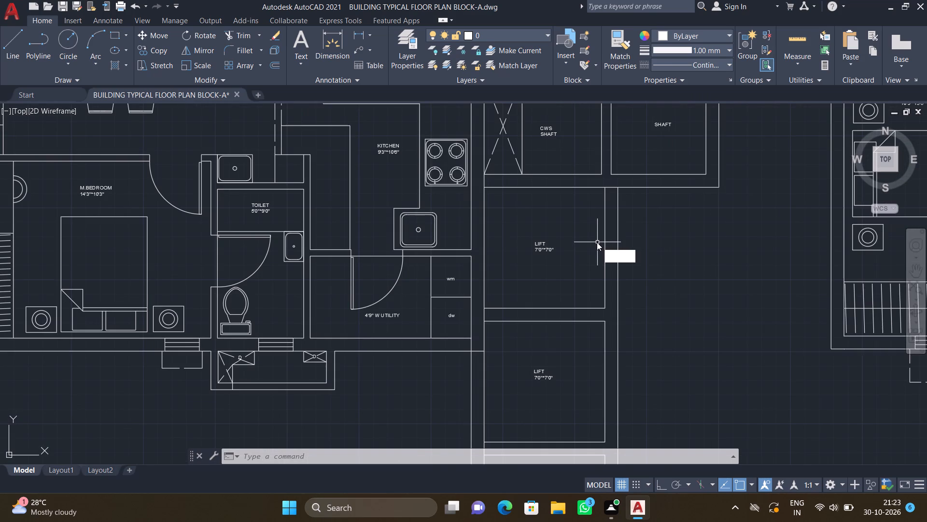
key("Return")
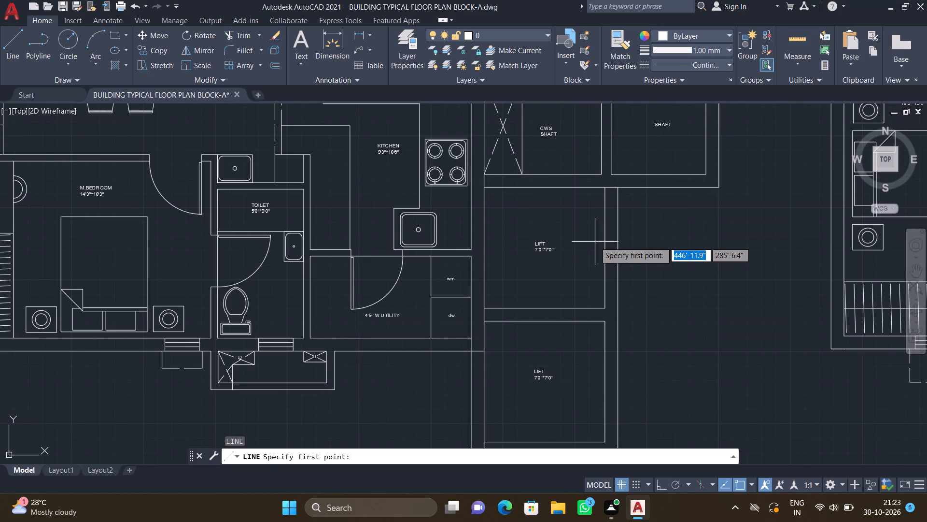
scroll(608, 211, "up", 2)
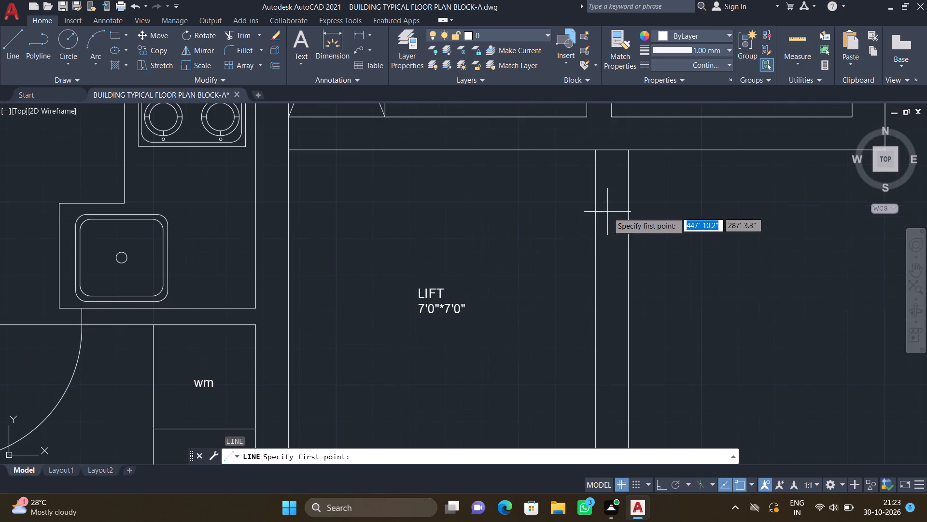
left_click(595, 248)
scroll(628, 247, "up", 2)
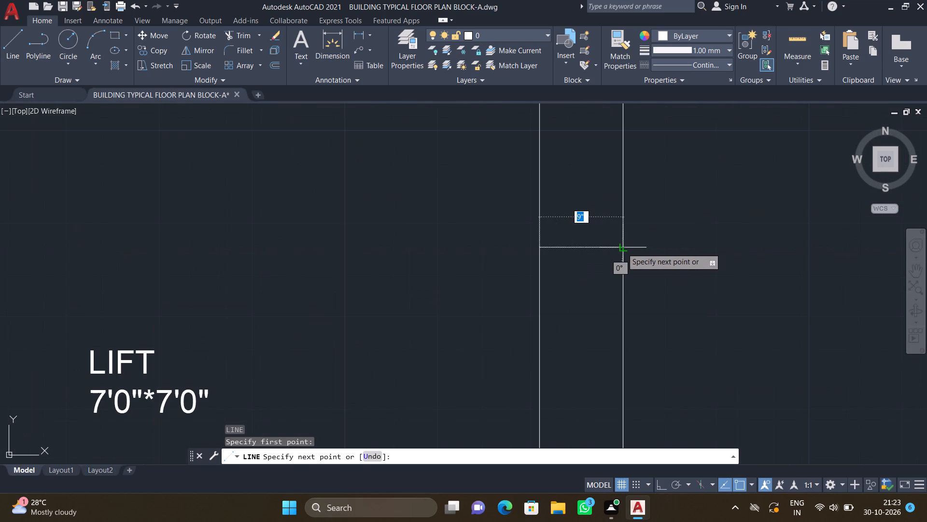
left_click(622, 248)
key("Return")
Draw a second 9" horizontal line across the topmost lift's east wall, below its label near the lift's lower corner.
key("l")
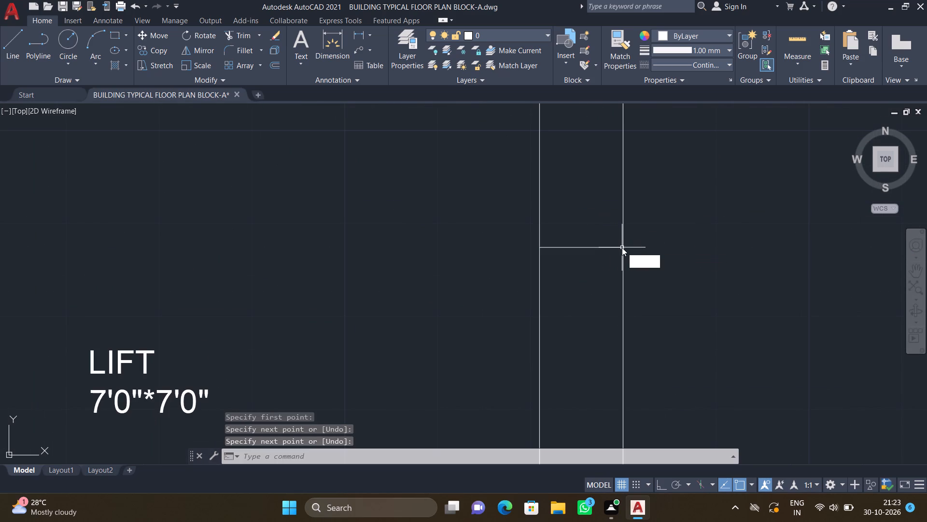
key("Return")
scroll(613, 254, "down", 4)
scroll(577, 346, "down", 1)
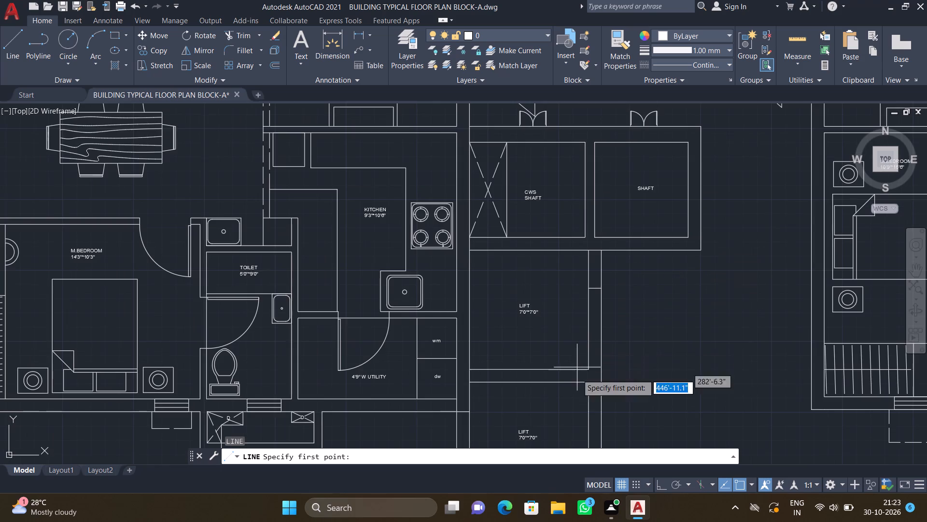
scroll(589, 365, "up", 2)
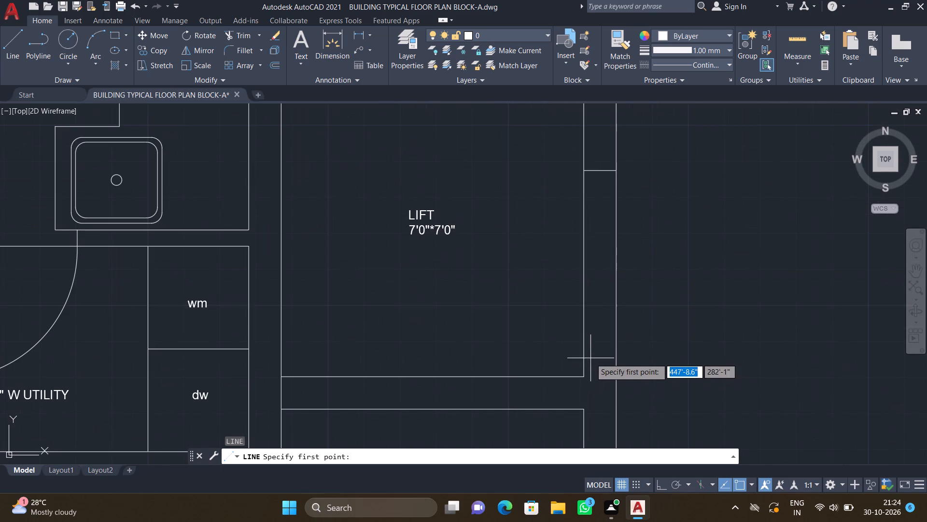
scroll(590, 312, "up", 2)
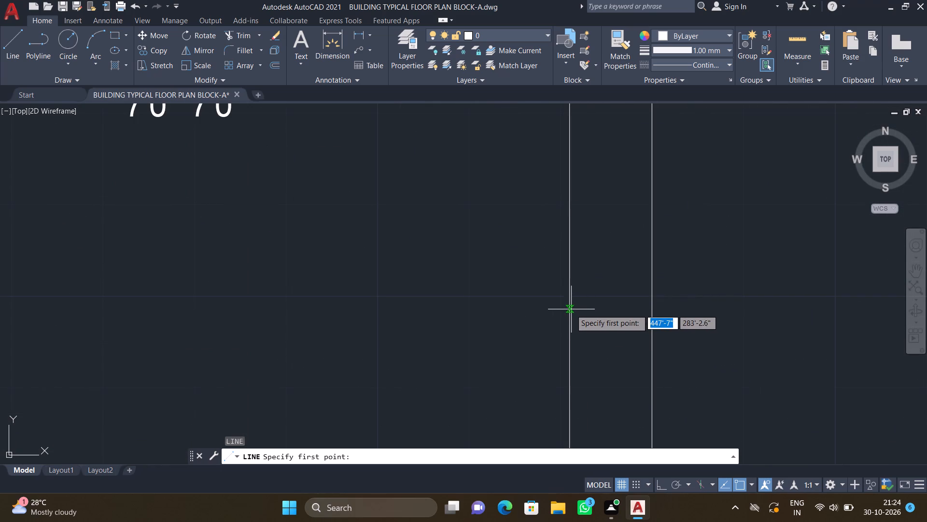
left_click(570, 307)
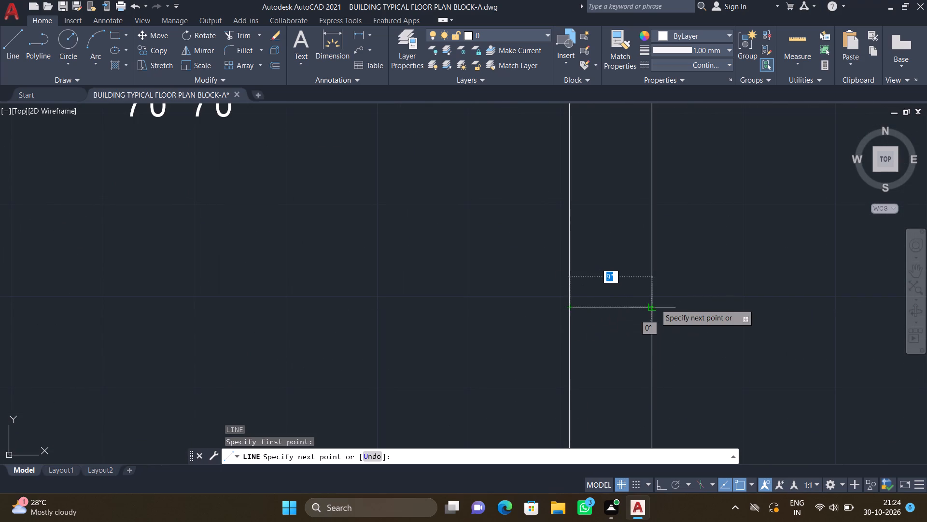
key("F8")
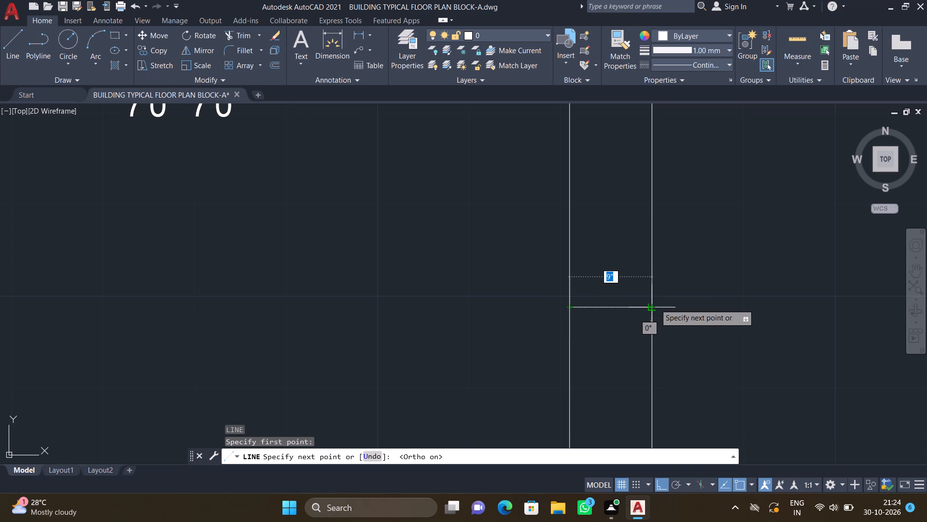
left_click(652, 303)
key("Return")
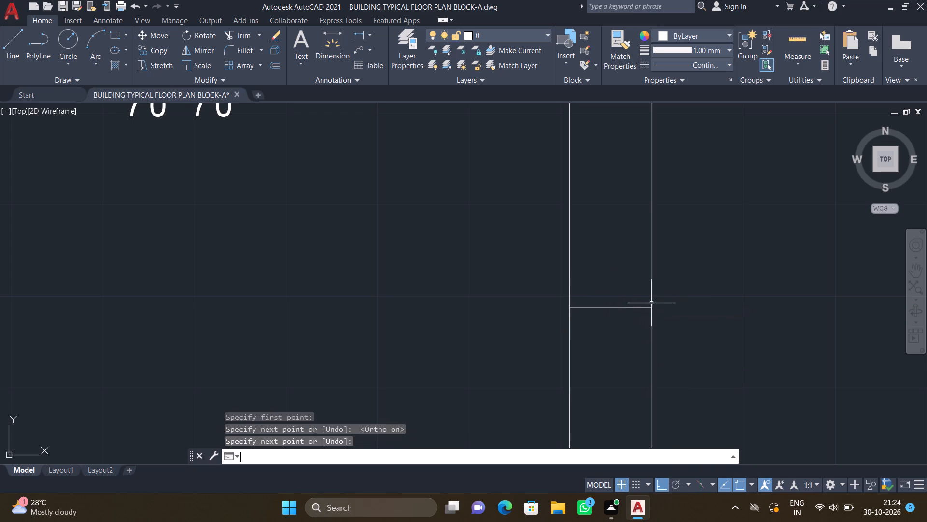
Draw a horizontal line across the full thickness of the middle lift's east wall, above its label.
scroll(647, 310, "down", 6)
scroll(641, 362, "up", 2)
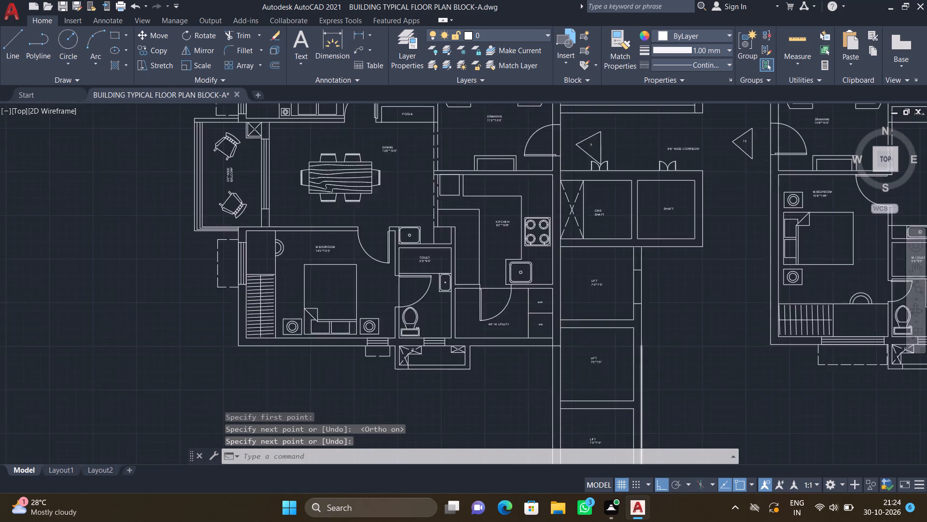
scroll(641, 361, "up", 2)
key("l")
key("Return")
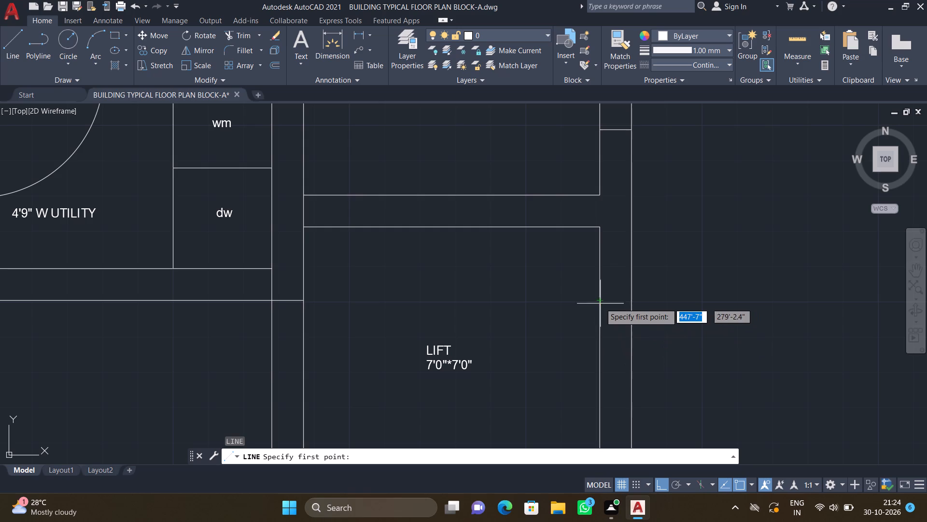
scroll(602, 294, "up", 2)
left_click(592, 288)
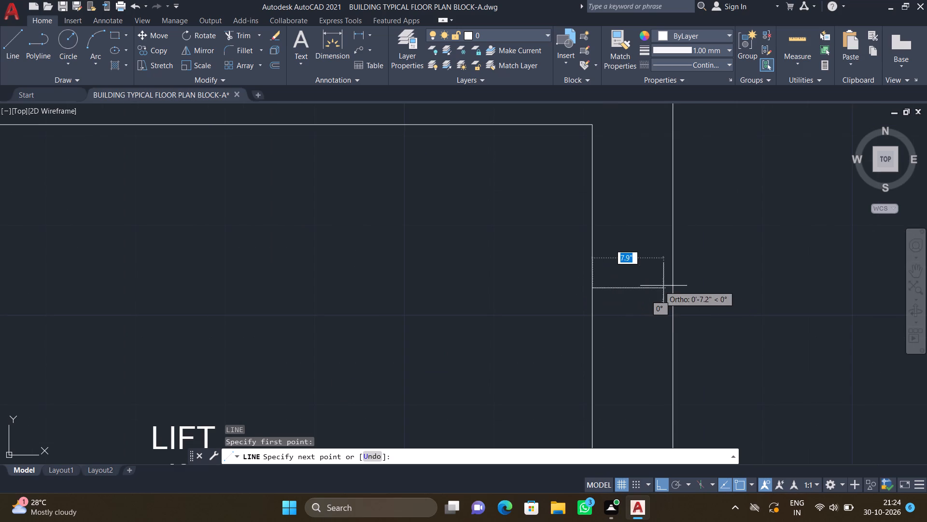
left_click(670, 287)
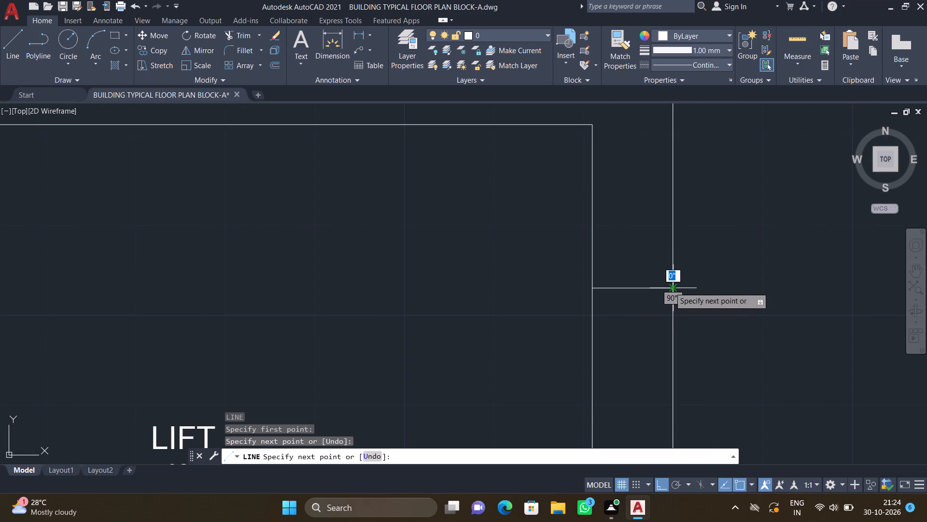
key("Return")
Draw a second horizontal line across the middle lift's east wall, below its label near the lift's lower corner.
scroll(669, 287, "down", 5)
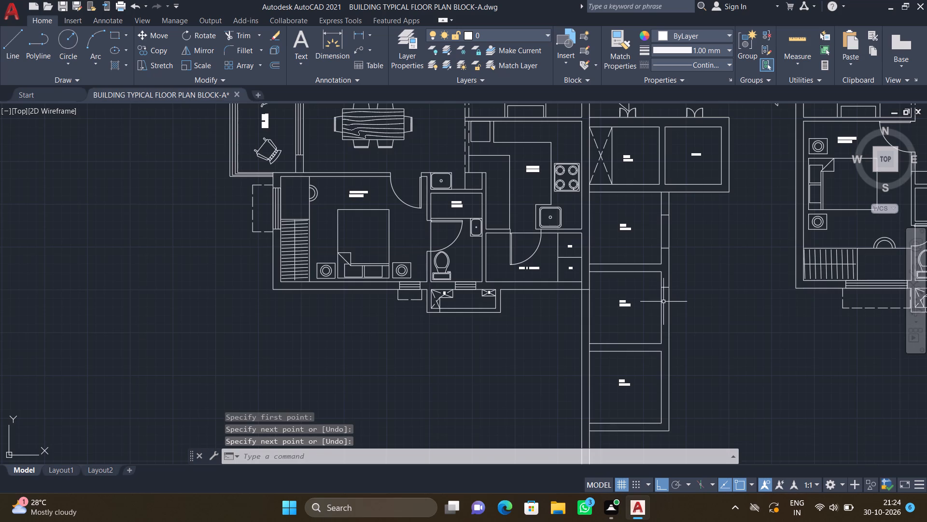
scroll(661, 362, "up", 2)
key("l")
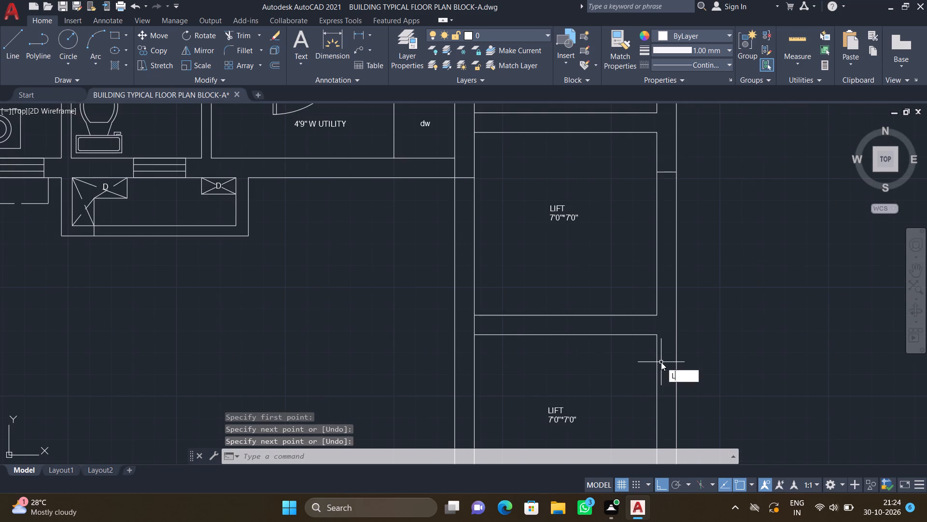
key("Return")
scroll(662, 288, "up", 2)
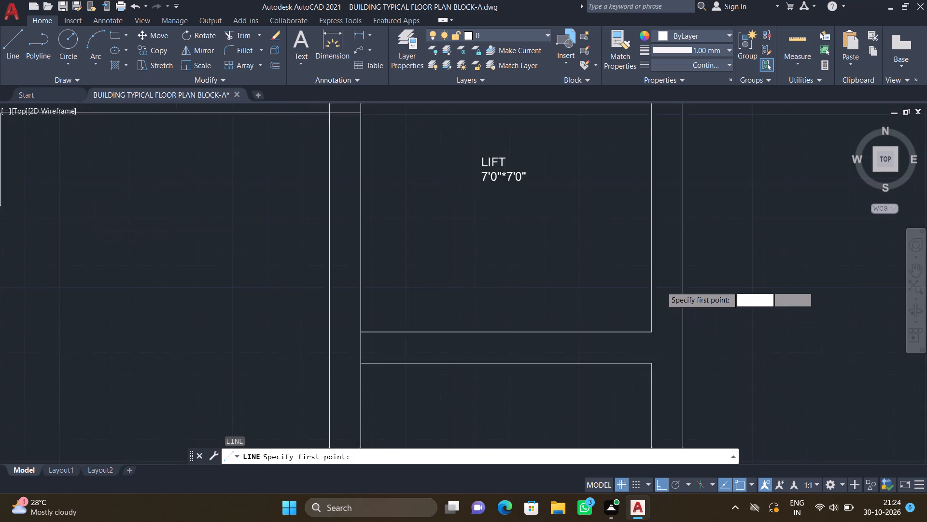
left_click(645, 242)
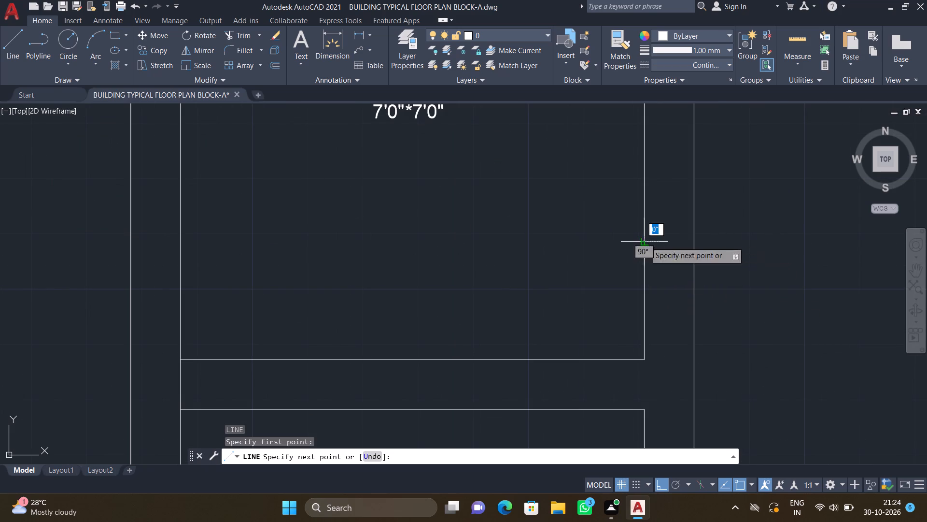
left_click(692, 241)
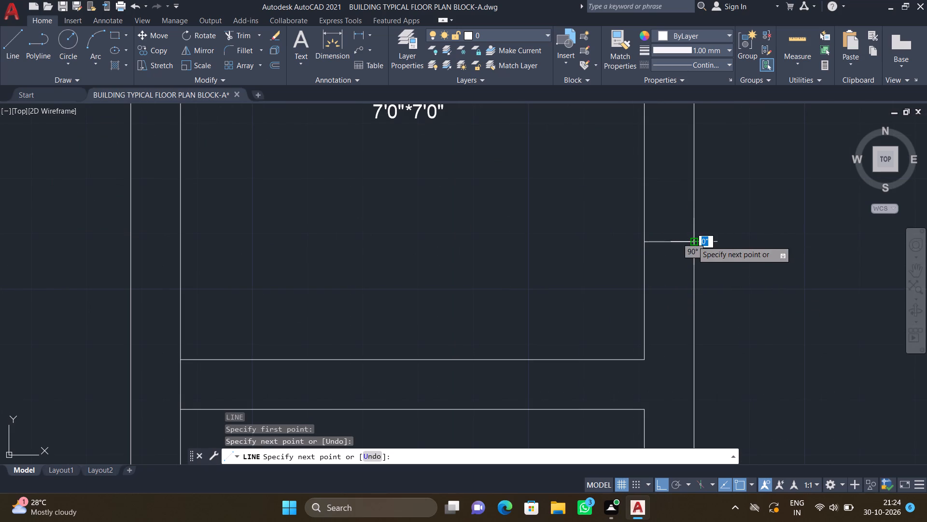
key("Return")
Draw a horizontal line across the full thickness of the bottom lift's east wall, above its label.
scroll(671, 234, "down", 4)
scroll(680, 277, "up", 3)
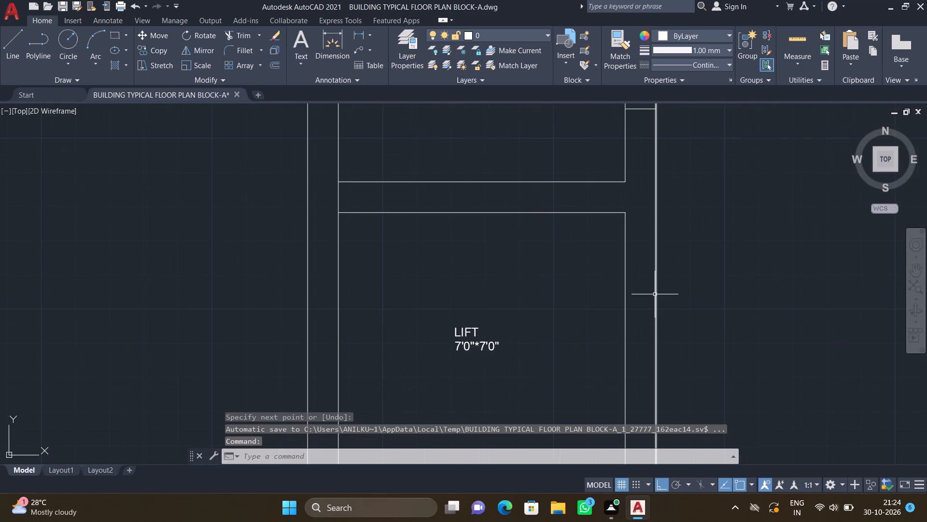
key("l")
key("Return")
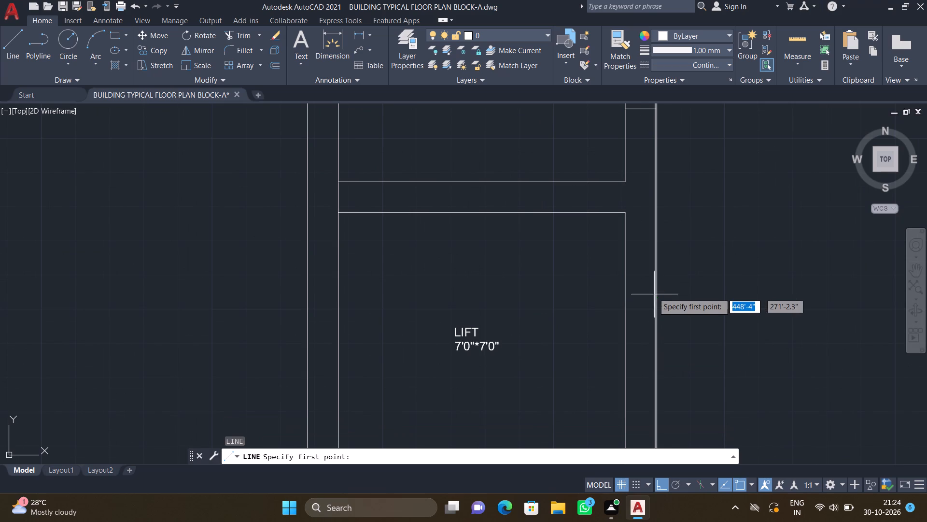
scroll(630, 291, "up", 1)
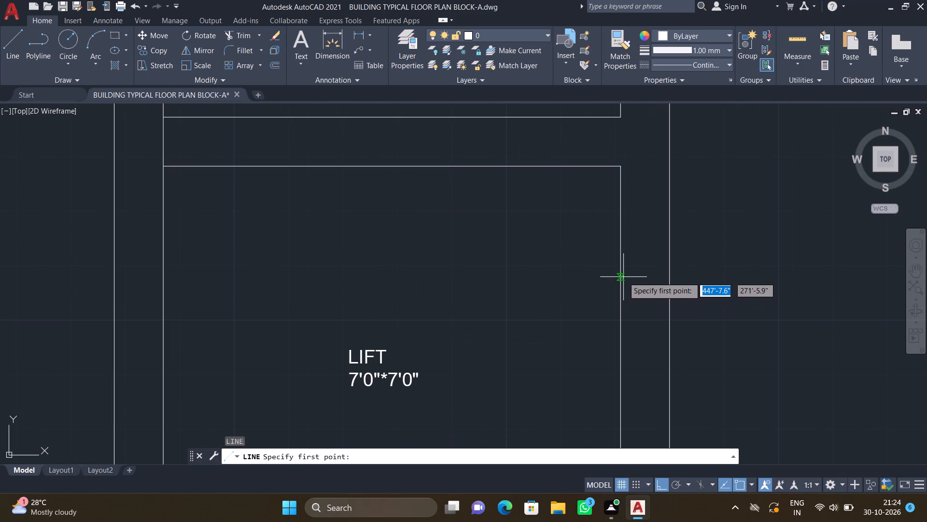
left_click_drag(620, 274, 616, 281)
left_click(672, 274)
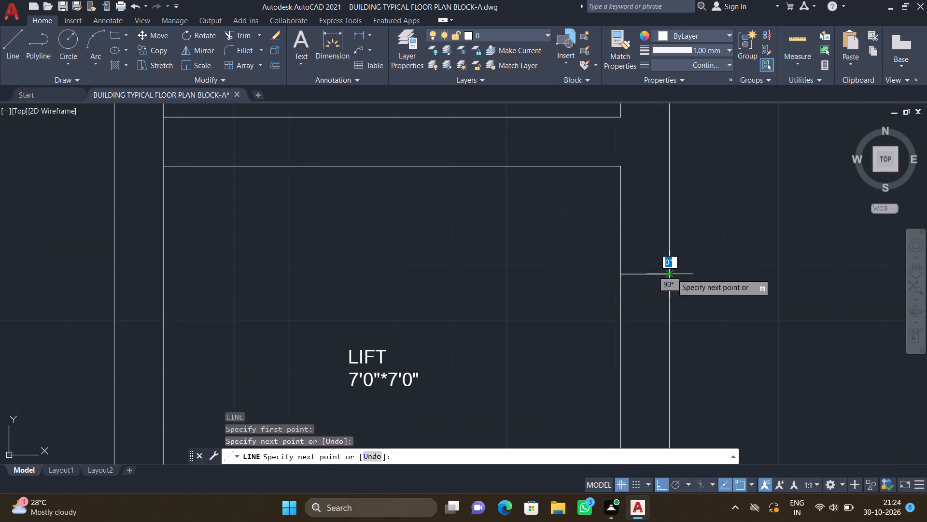
key("Return")
scroll(639, 276, "down", 4)
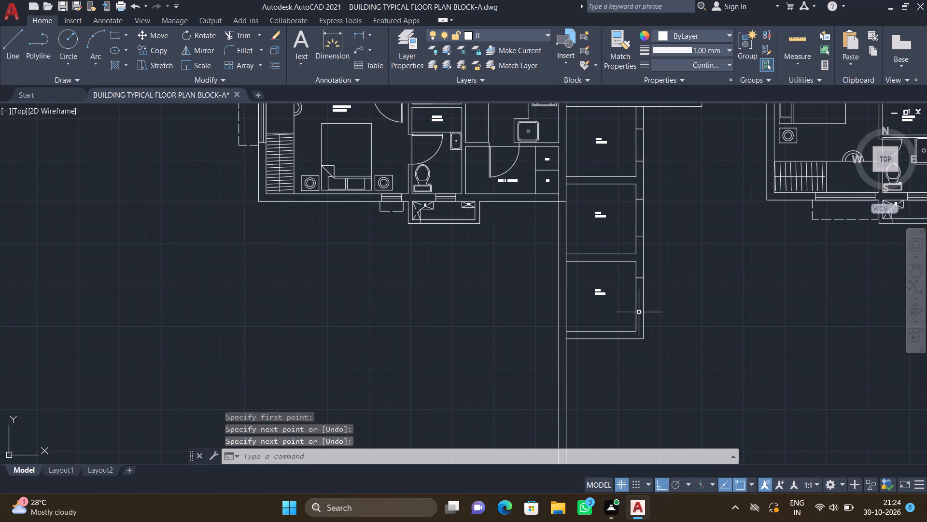
Draw a second horizontal line across the full thickness of the bottom lift's east wall, below its label near the lift's lower corner.
scroll(641, 338, "up", 2)
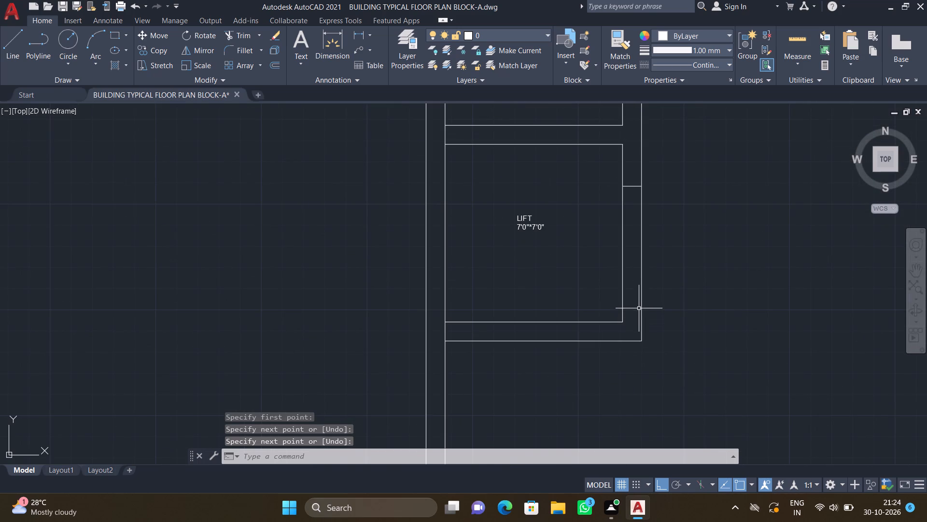
key("l")
key("Return")
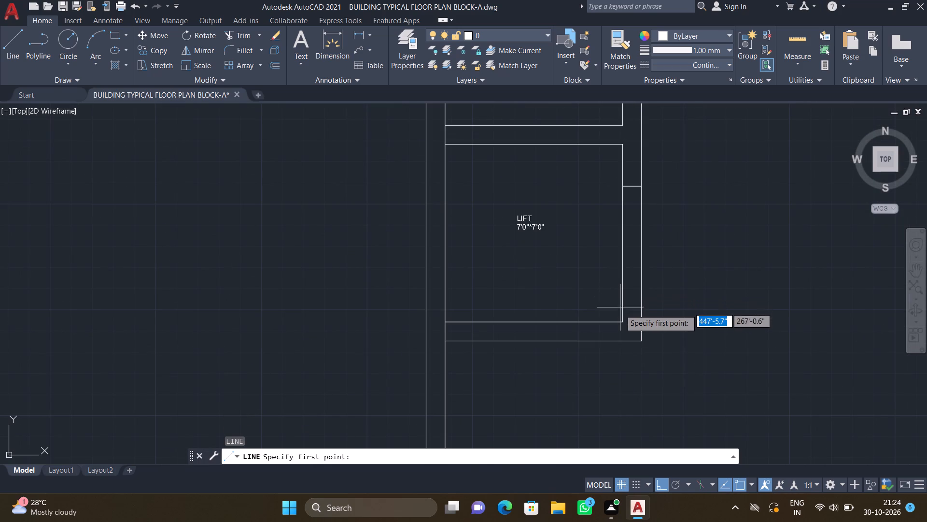
scroll(630, 294, "up", 3)
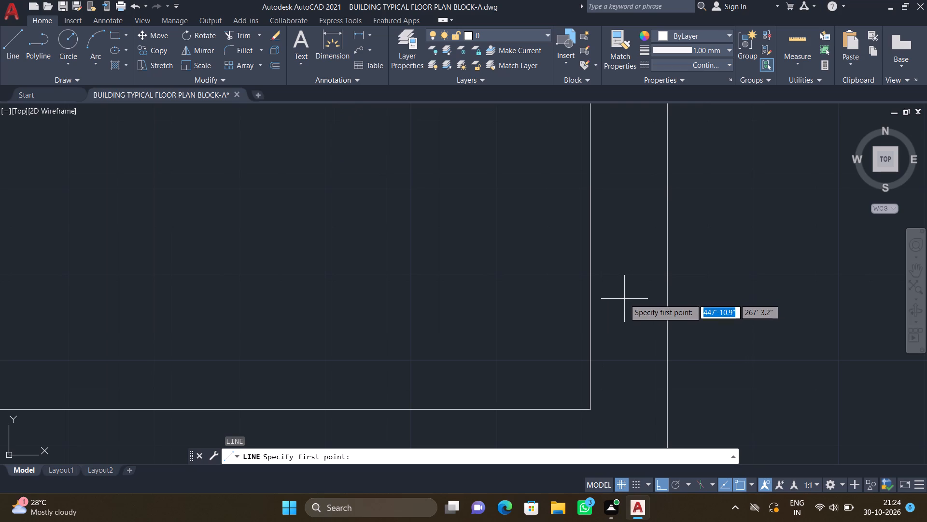
left_click(590, 266)
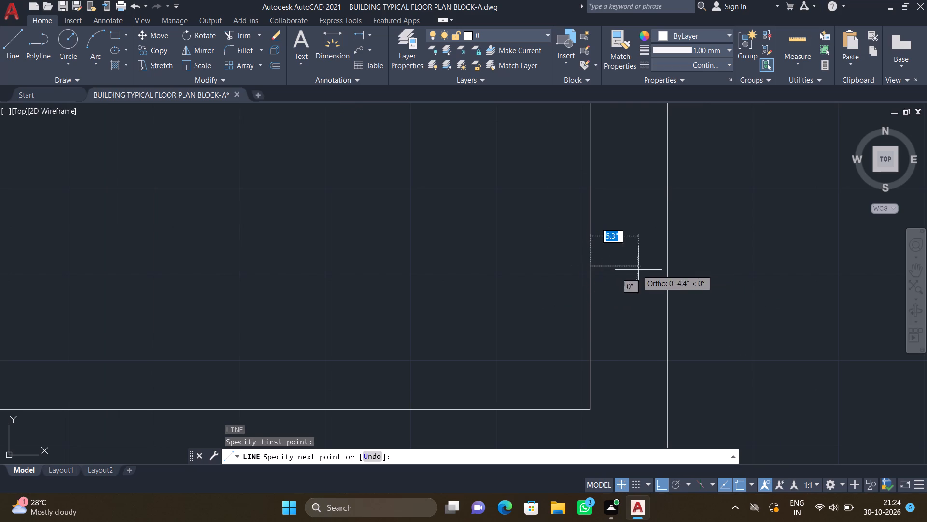
left_click(667, 268)
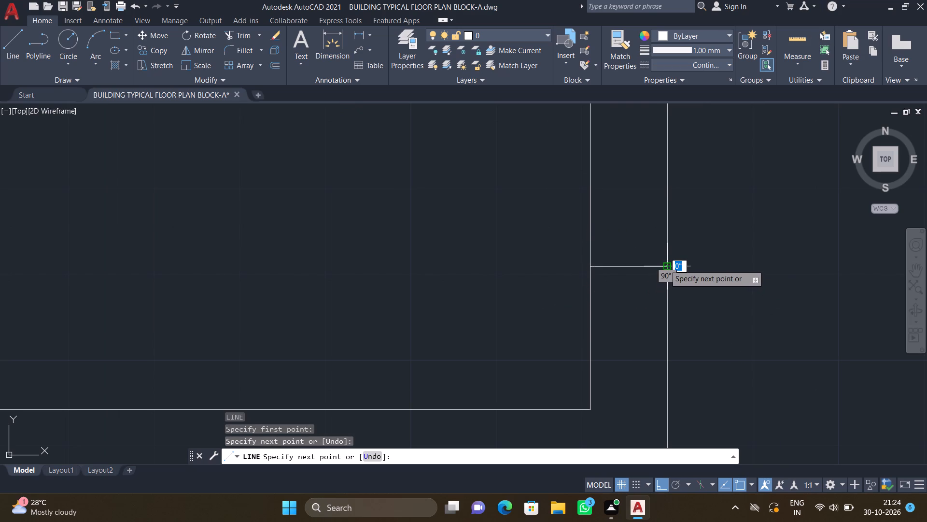
key("Return")
Draw a horizontal line about 30'-10" west from the bottom lift's outer southwest corner, ending in line with the apartment's west wall.
scroll(651, 265, "down", 4)
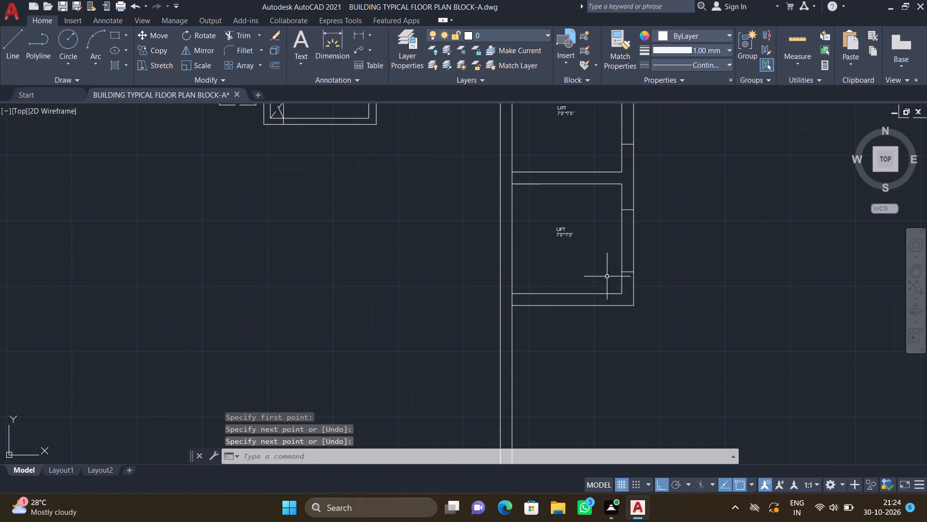
scroll(568, 278, "down", 3)
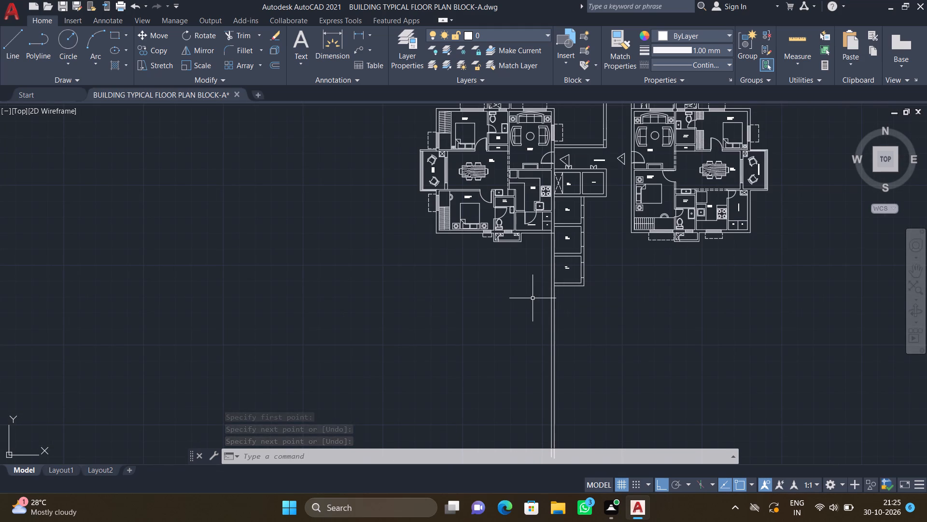
key("l")
key("Return")
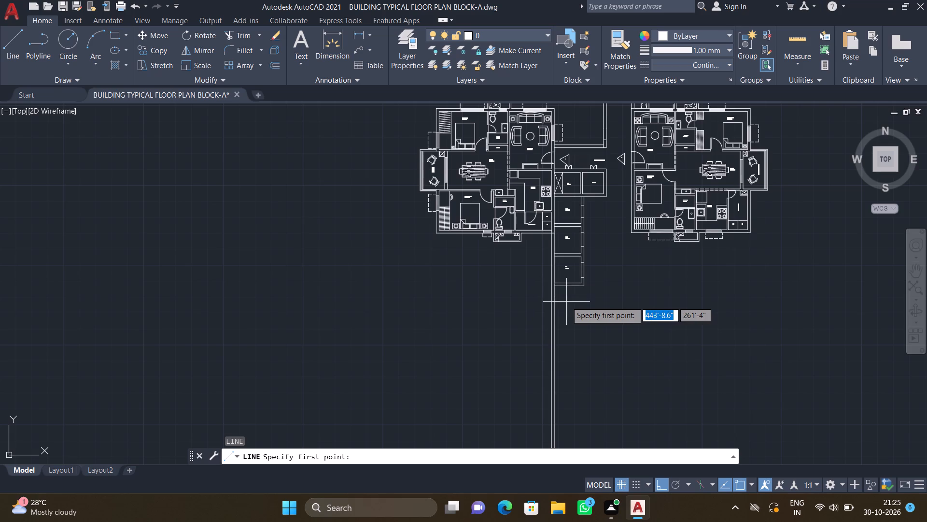
scroll(555, 286, "up", 4)
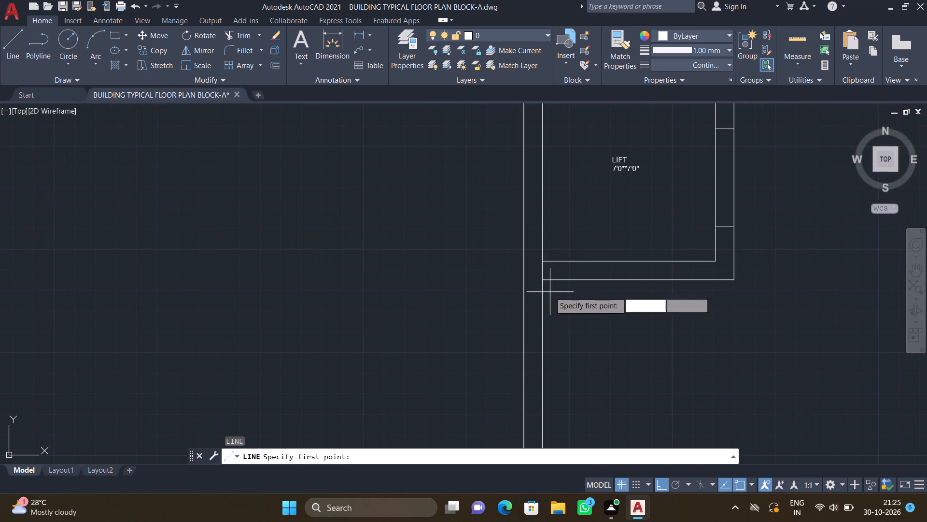
left_click(544, 279)
scroll(440, 265, "down", 2)
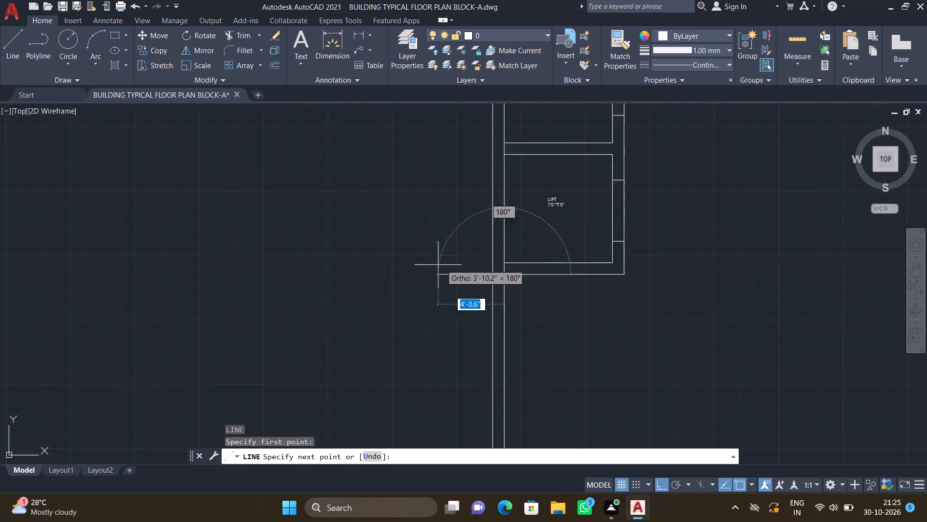
scroll(435, 265, "down", 1)
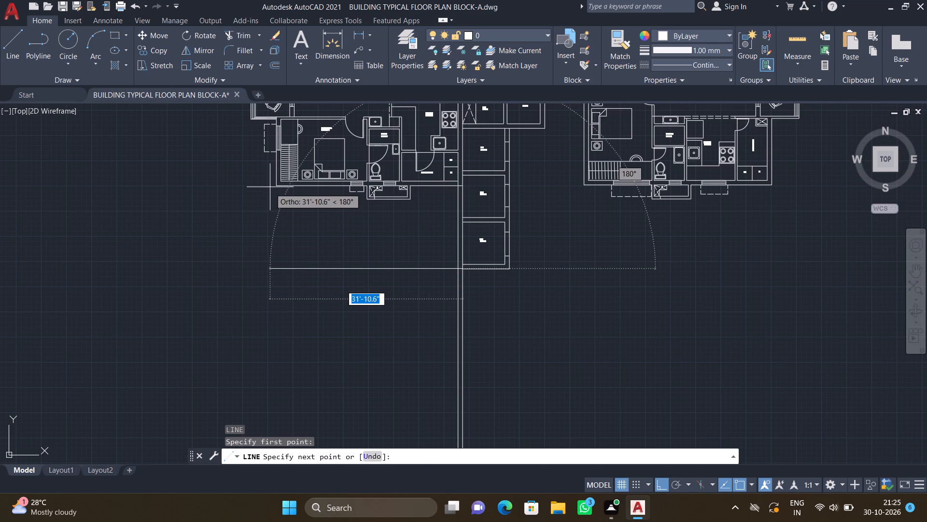
left_click(275, 268)
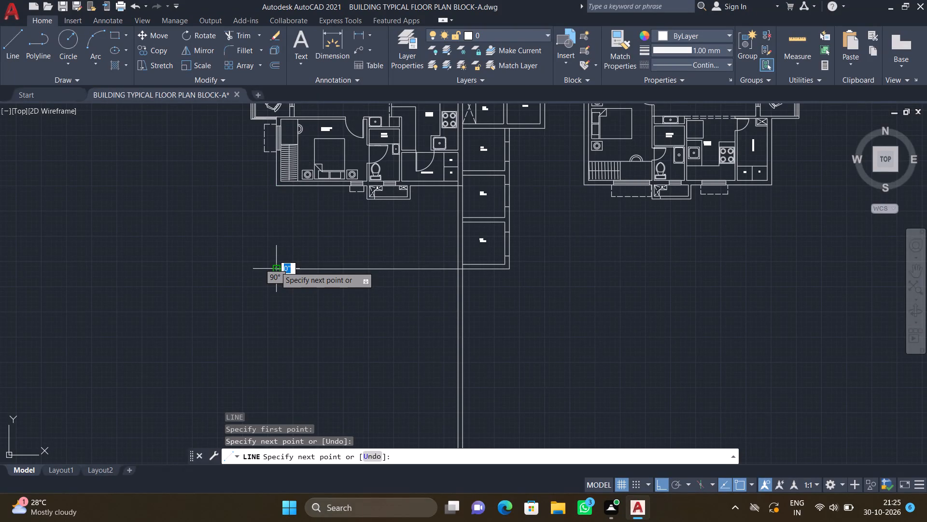
key("Return")
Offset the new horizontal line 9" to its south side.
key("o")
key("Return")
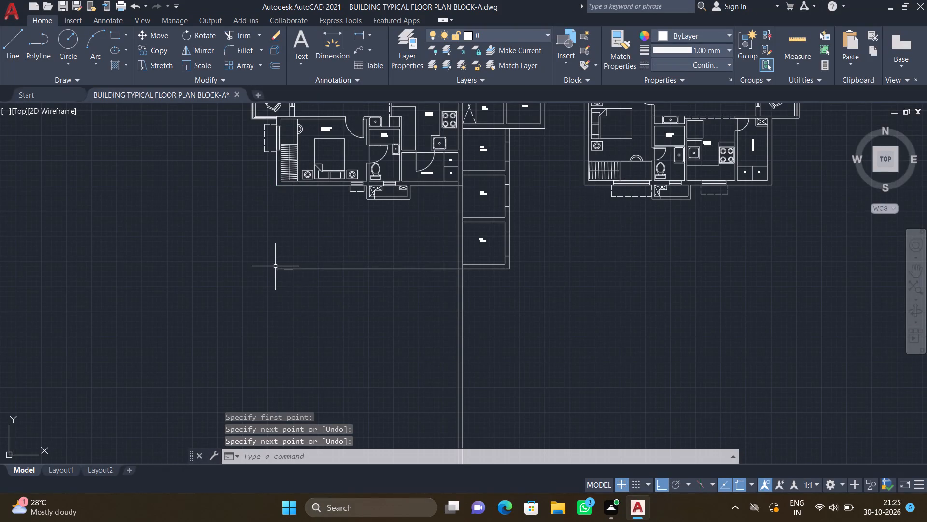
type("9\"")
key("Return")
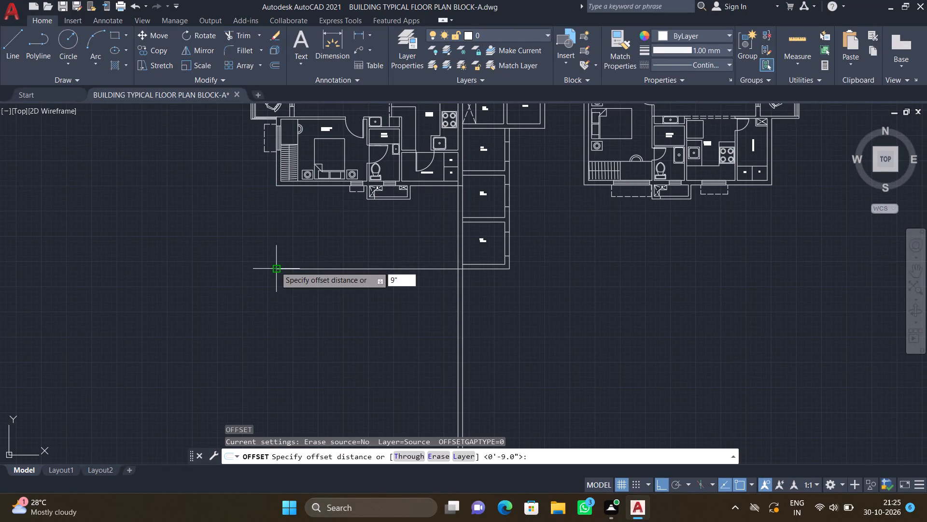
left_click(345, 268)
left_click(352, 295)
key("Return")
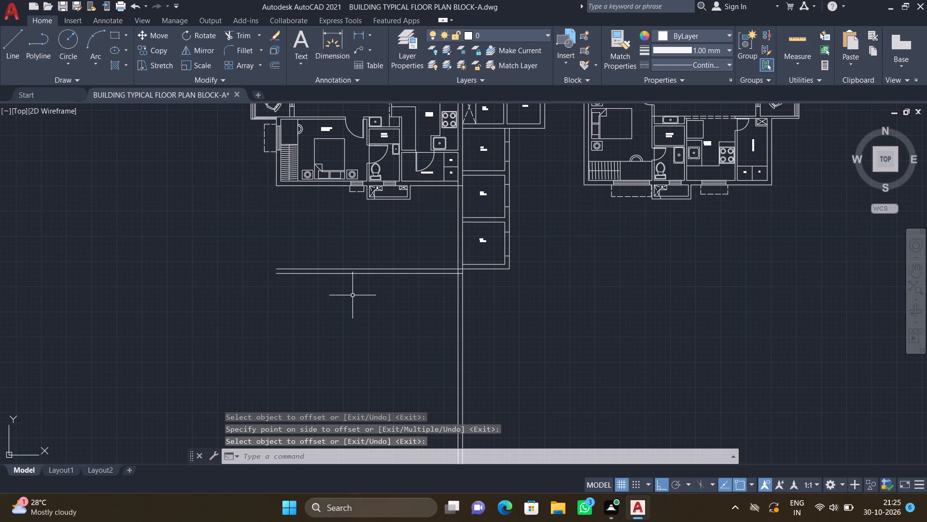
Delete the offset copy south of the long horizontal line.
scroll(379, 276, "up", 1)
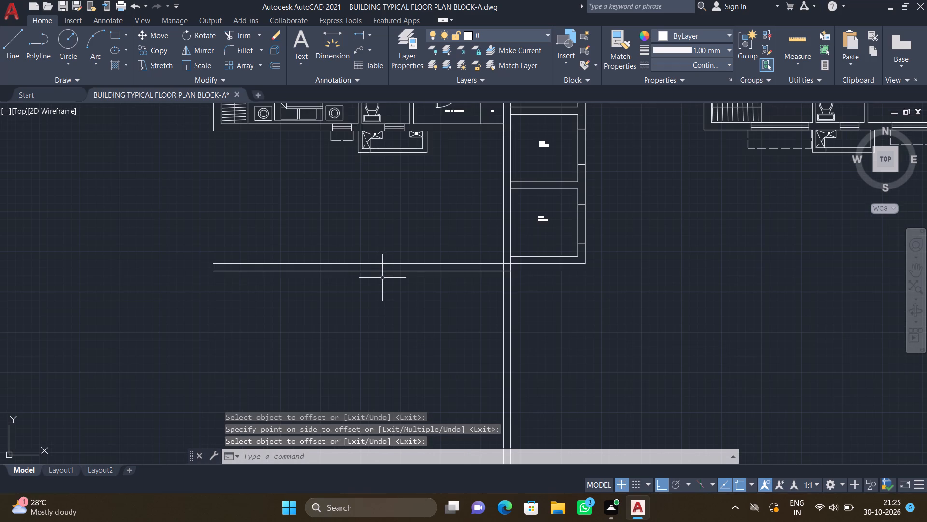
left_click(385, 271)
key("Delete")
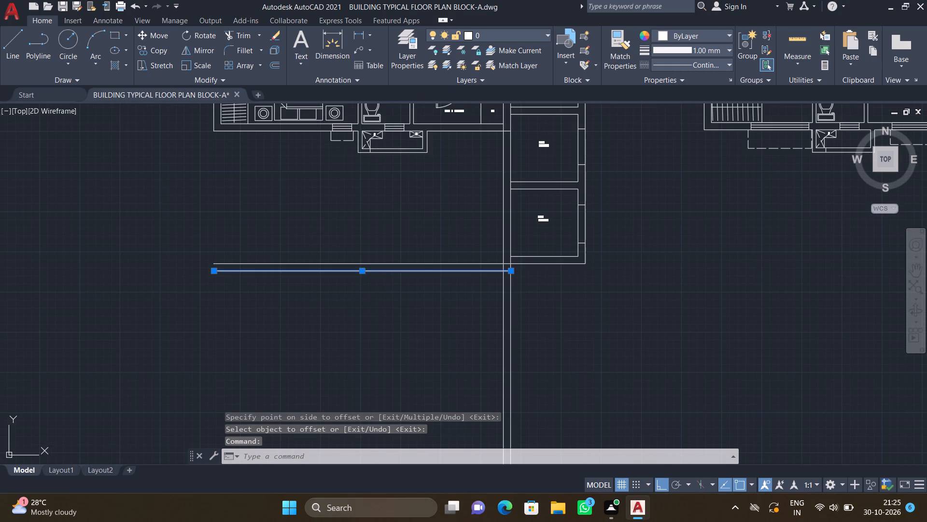
Offset the long horizontal line 9" to the north, in line with the bottom lift's inner wall face.
key("o")
key("Return")
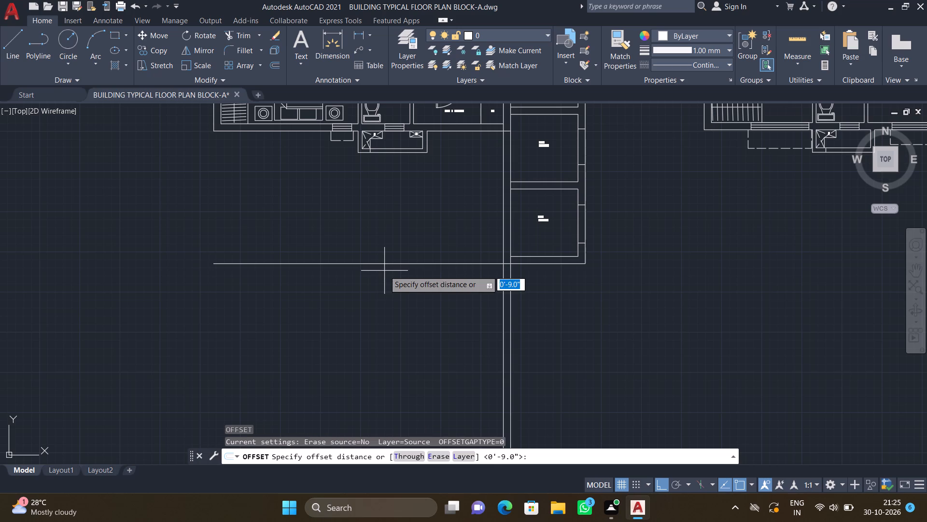
type("9\"")
key("Return")
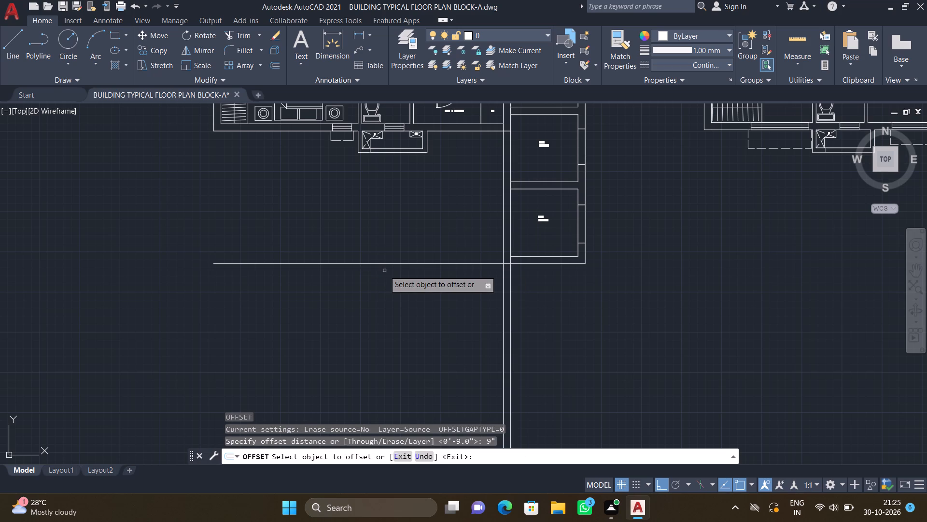
left_click(388, 263)
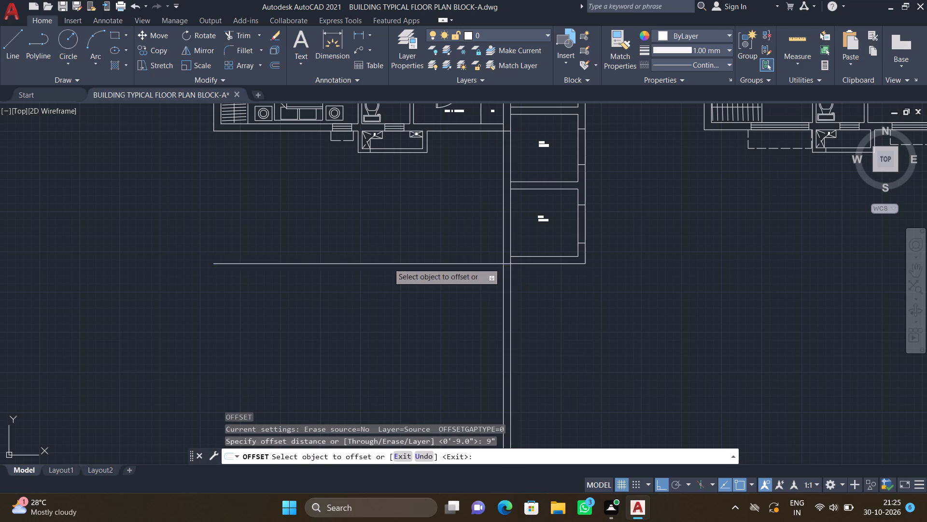
left_click(395, 245)
key("Return")
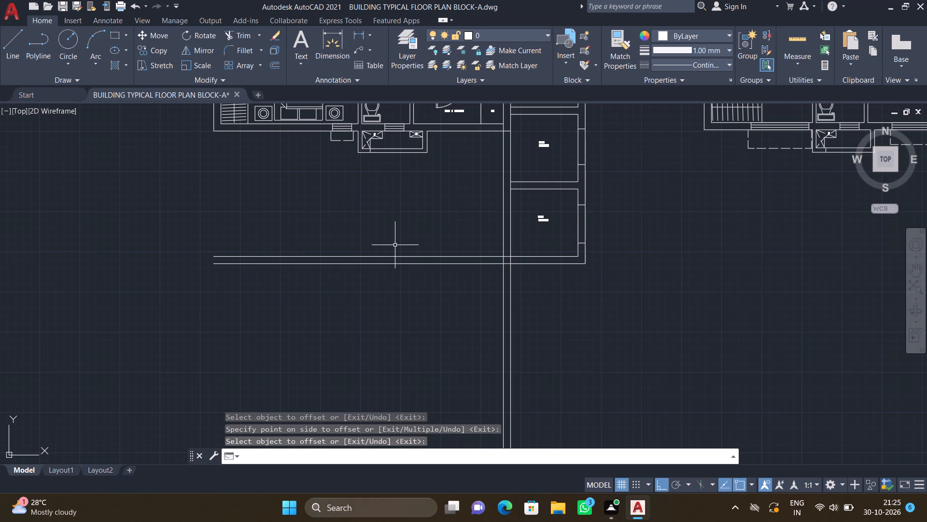
Offset the west line of the long vertical wall beside the lifts 12' to the west.
scroll(392, 246, "down", 1)
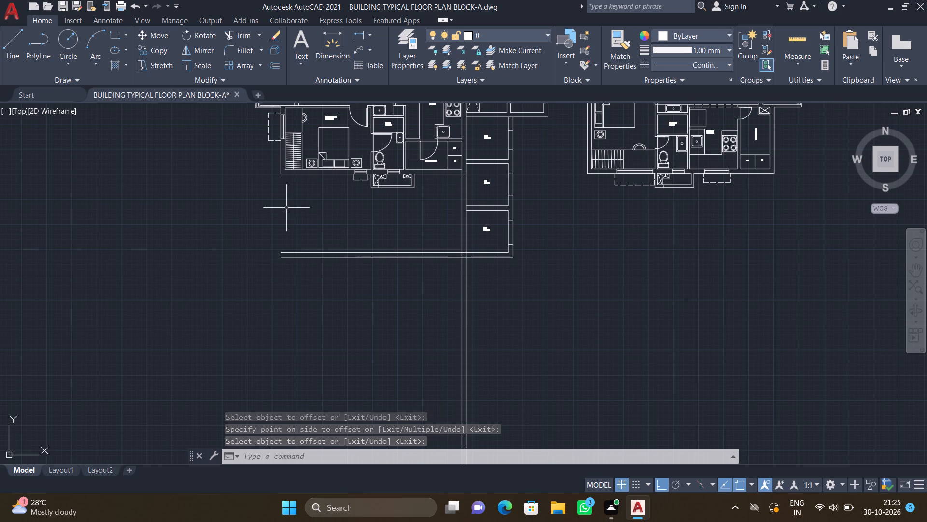
scroll(285, 202, "down", 4)
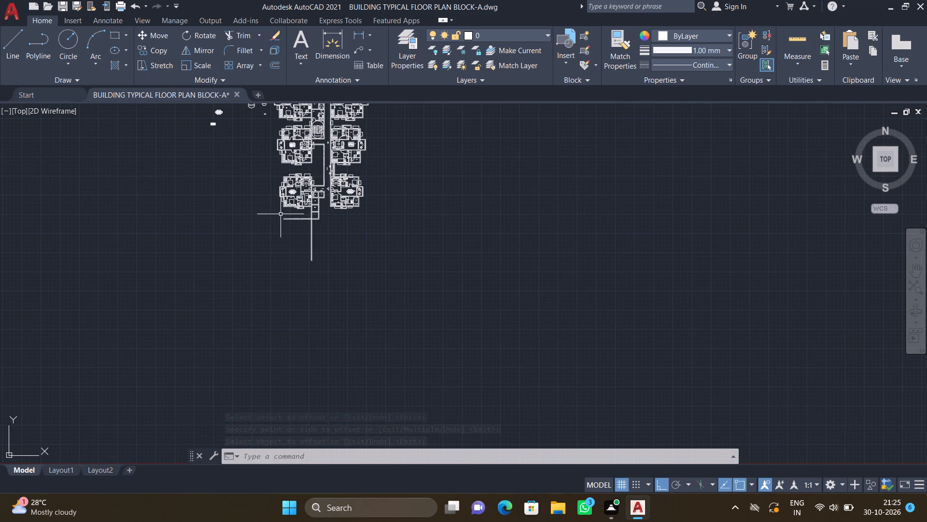
scroll(296, 233, "up", 1)
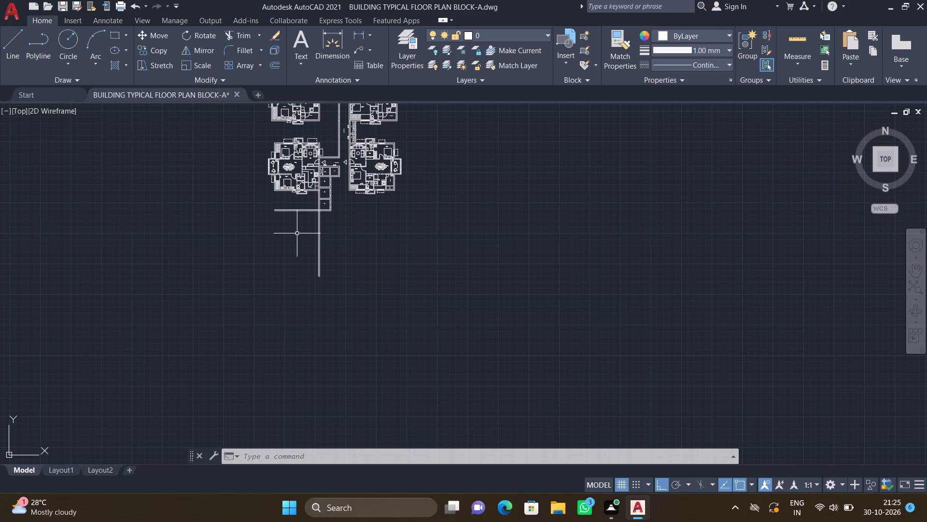
scroll(302, 211, "up", 2)
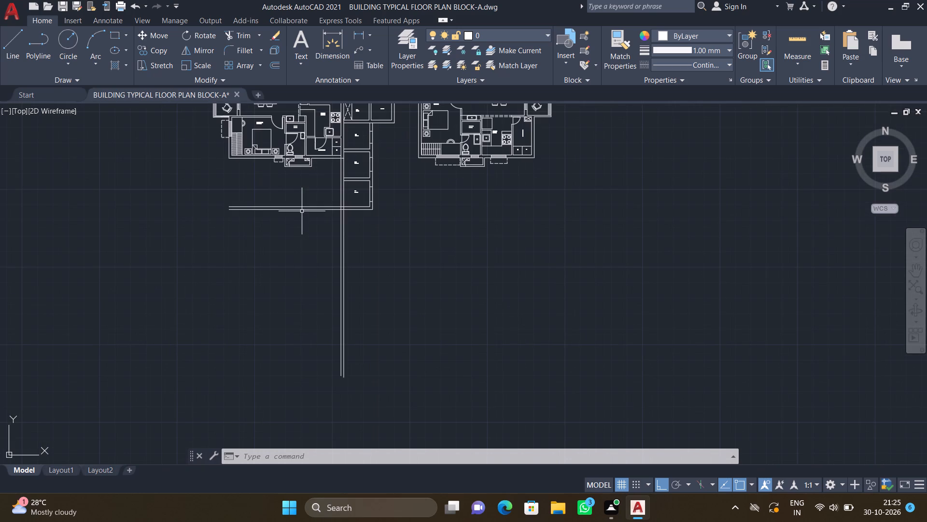
key("o")
key("Return")
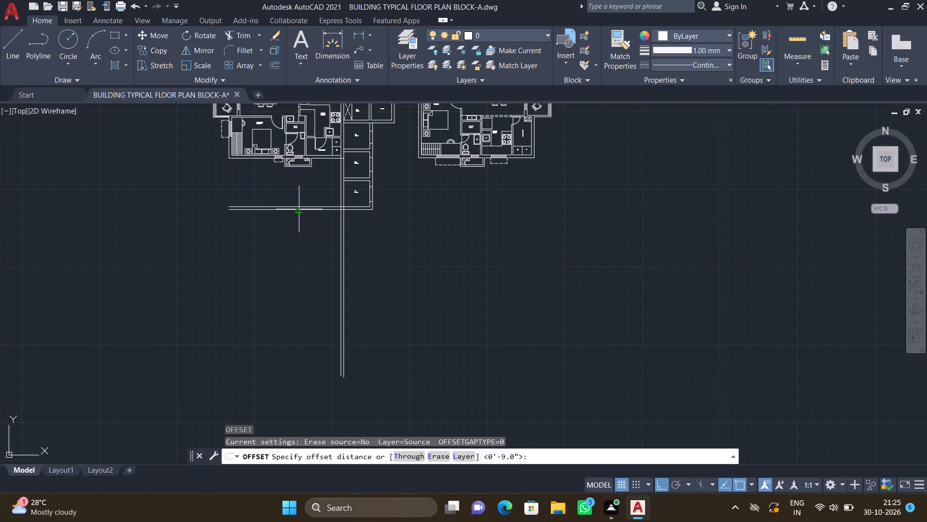
type("11")
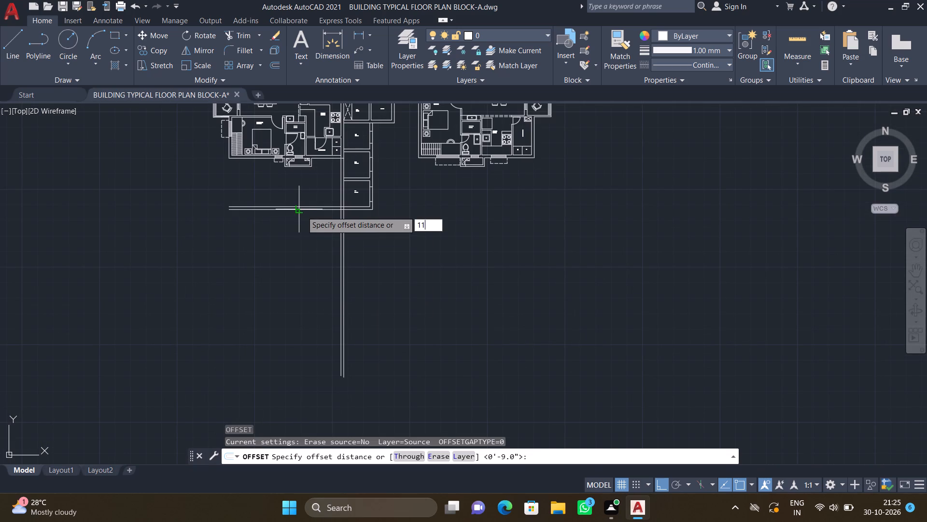
key("BackSpace")
type("2'")
key("Return")
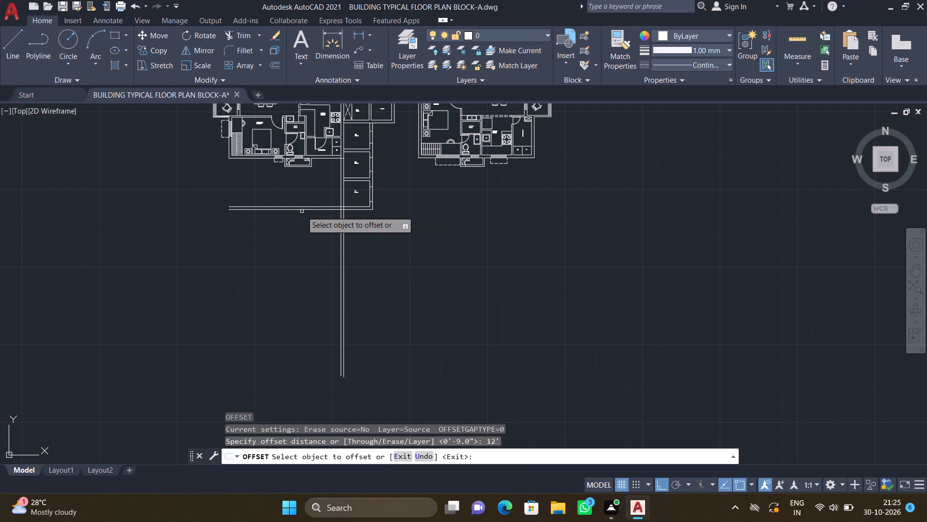
scroll(347, 240, "up", 1)
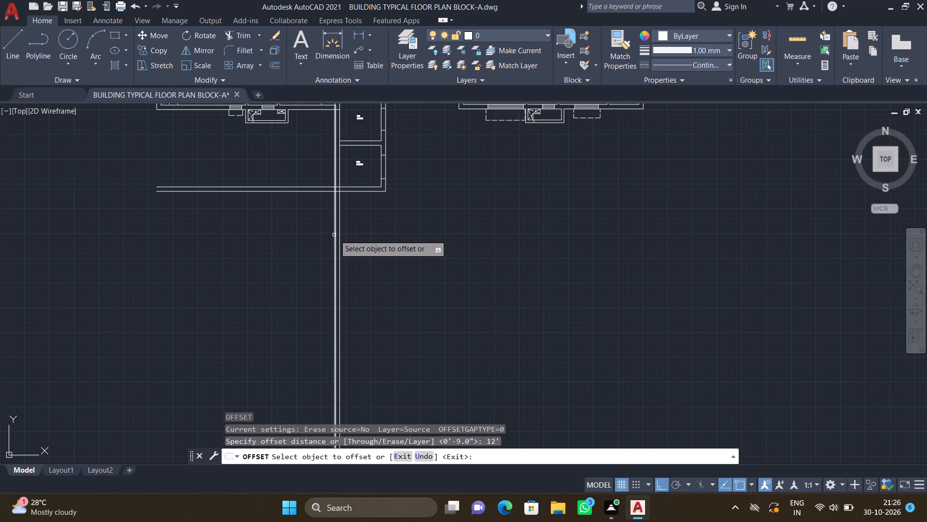
left_click(335, 235)
left_click(309, 238)
key("Return")
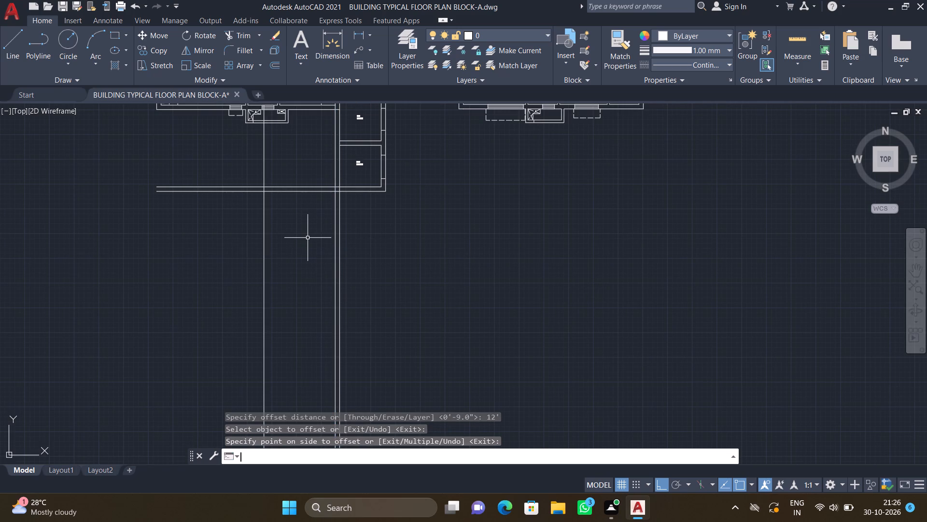
Trim the new vertical line where it crosses between the two faces of the 9" horizontal wall.
key("t")
key("r")
key("Return")
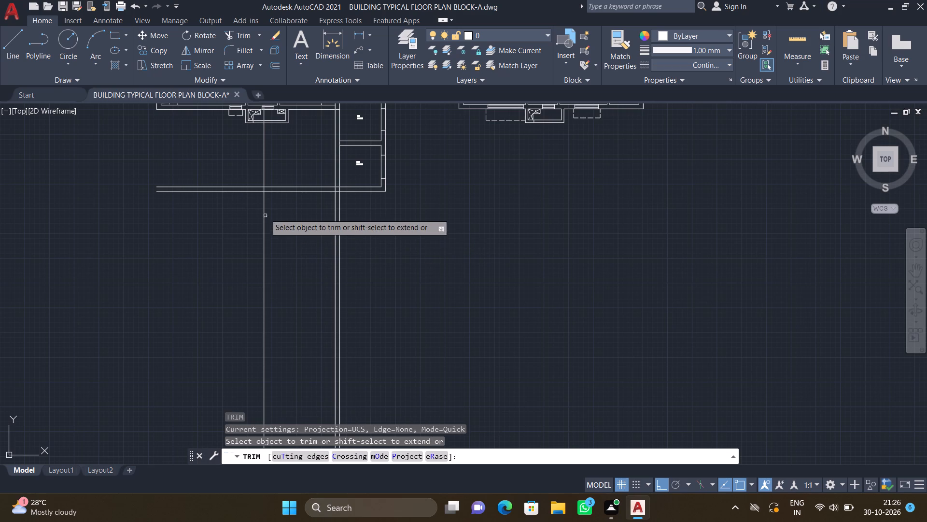
scroll(267, 193, "up", 2)
left_click(256, 182)
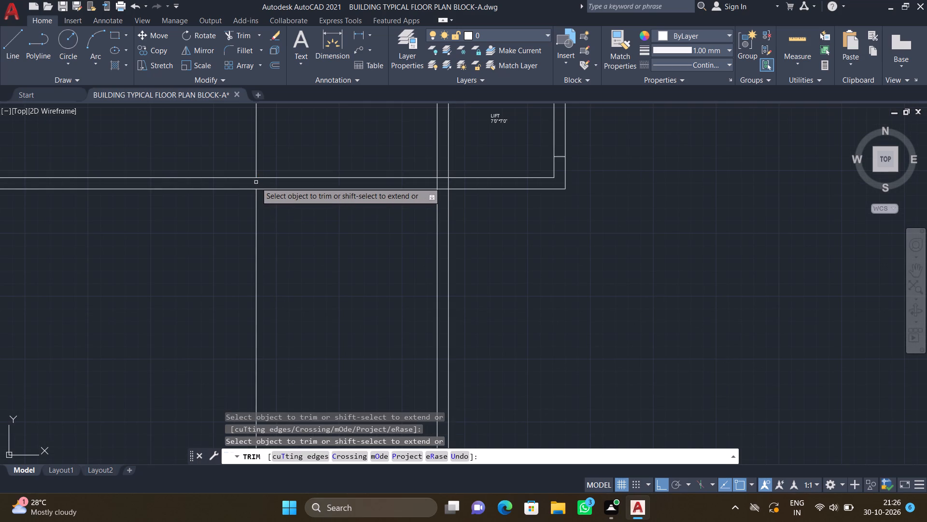
key("Return")
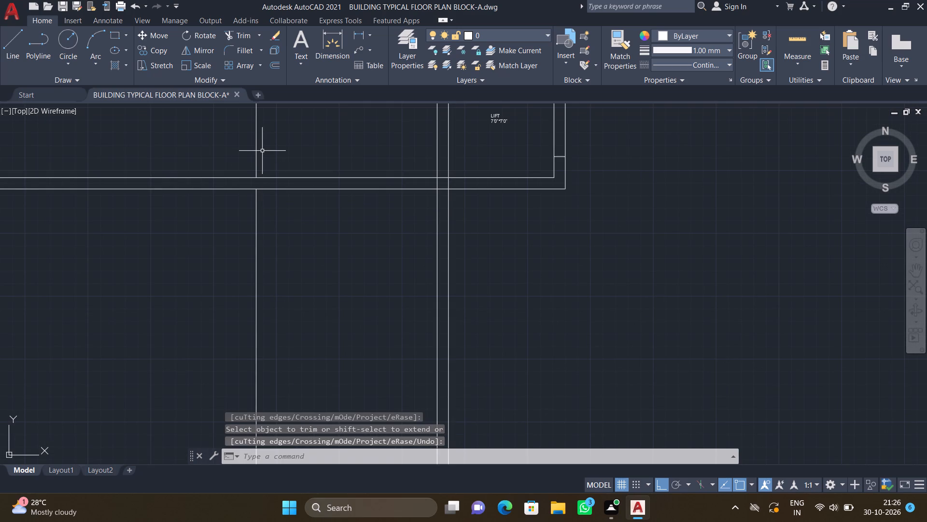
Delete the leftover piece of the new vertical line north of the 9" horizontal wall.
left_click(256, 141)
key("Delete")
Offset the remaining vertical line south of the horizontal wall 4.5" to the west.
scroll(252, 158, "down", 3)
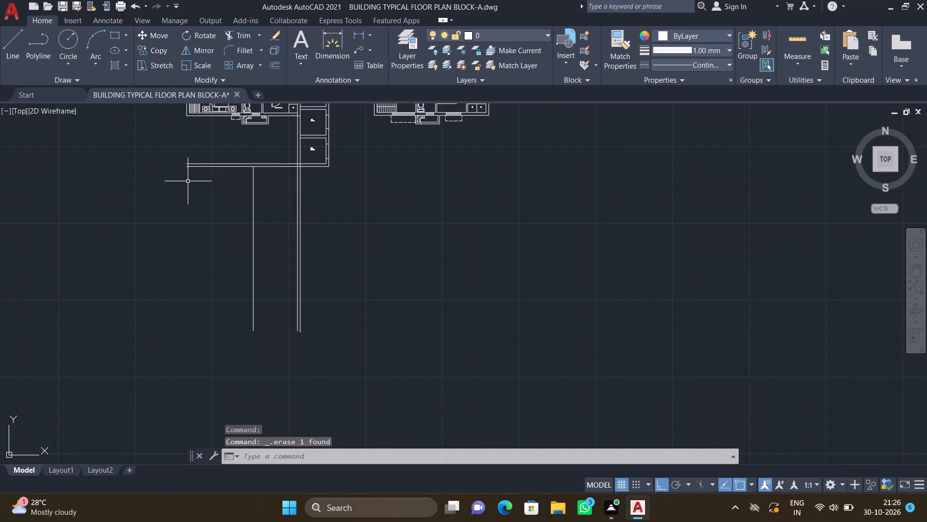
scroll(302, 205, "down", 1)
scroll(253, 186, "up", 3)
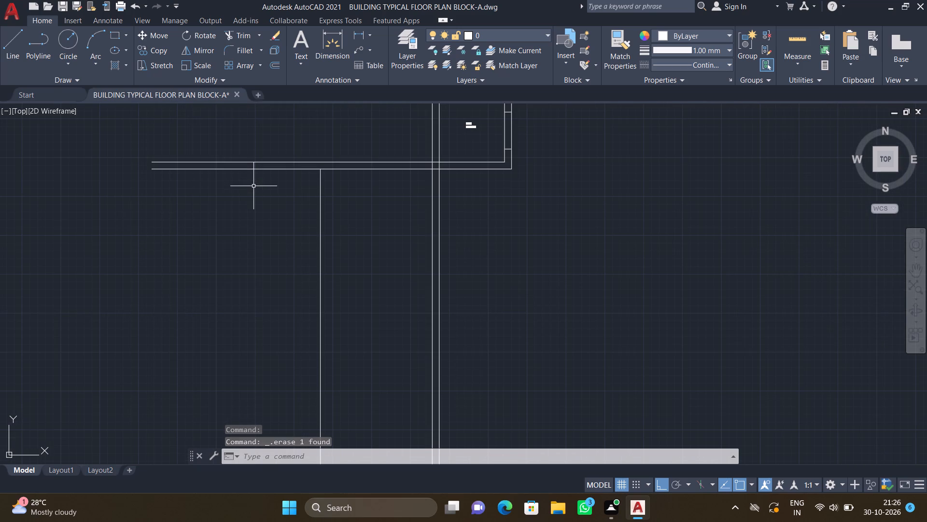
key("o")
key("Return")
type("4.5\"")
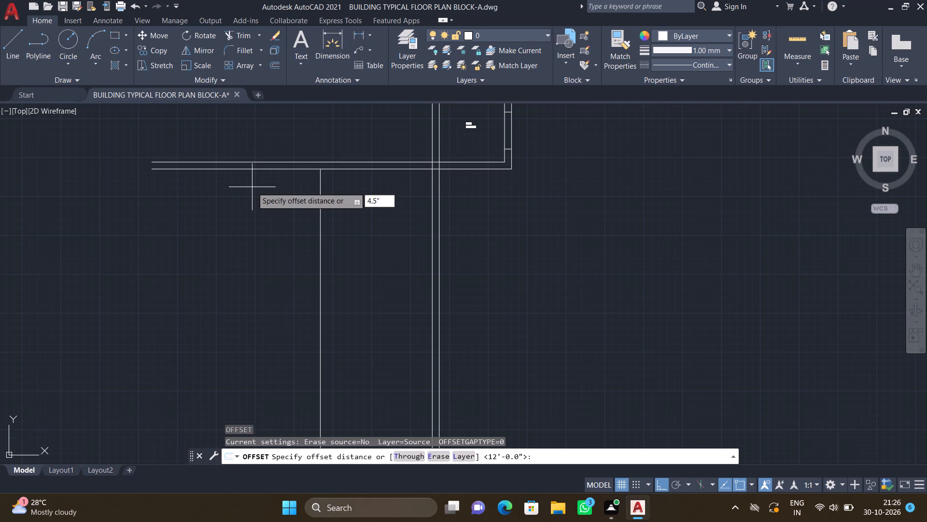
key("Return")
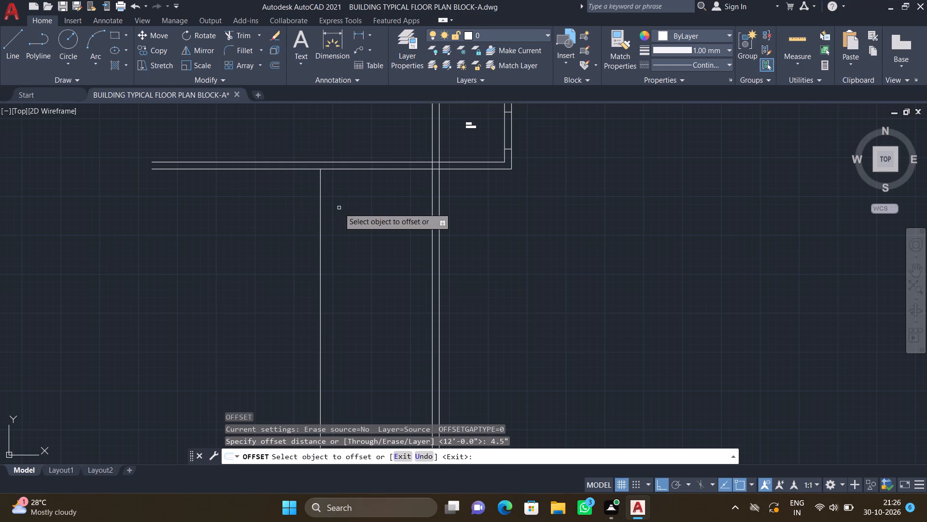
left_click(321, 194)
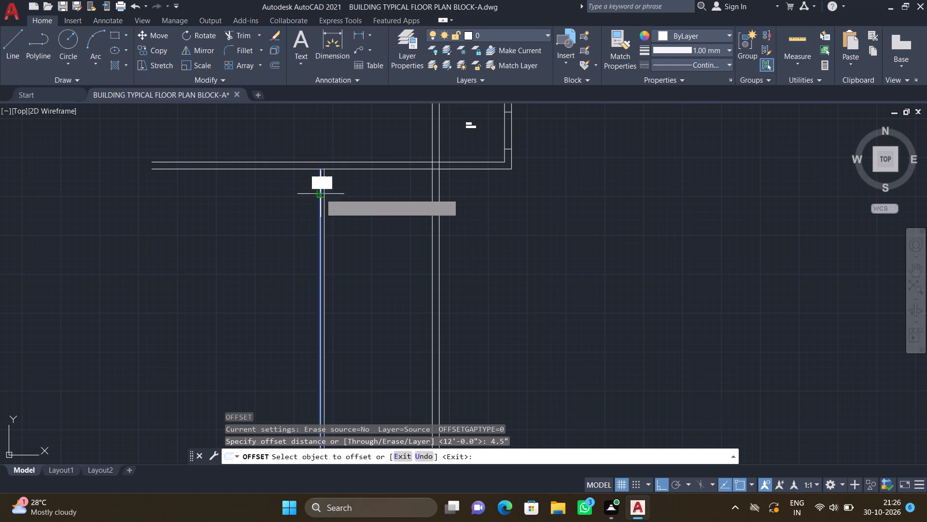
left_click(293, 191)
key("Return")
Offset the west line of the new 4.5" vertical wall 6'7" to the west.
key("o")
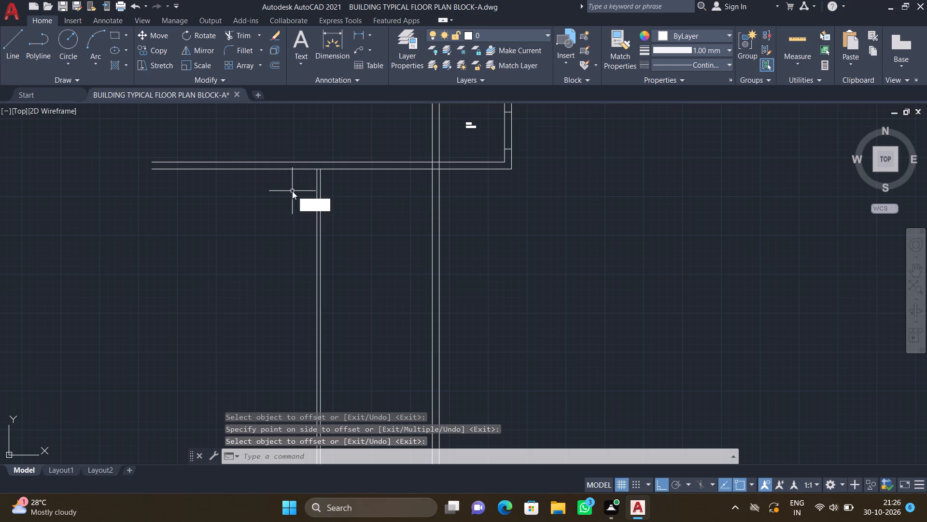
key("Return")
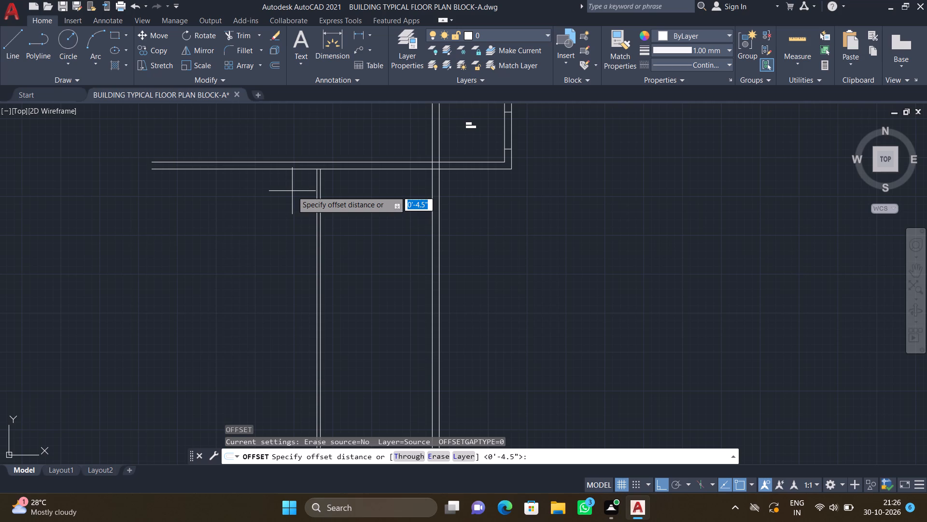
type("6'")
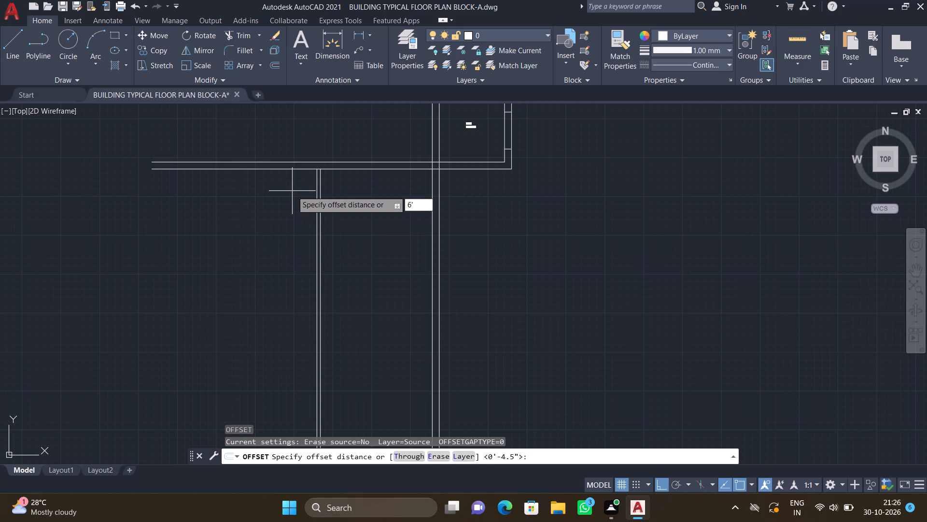
key("7")
key("shift+quotedbl")
key("Return")
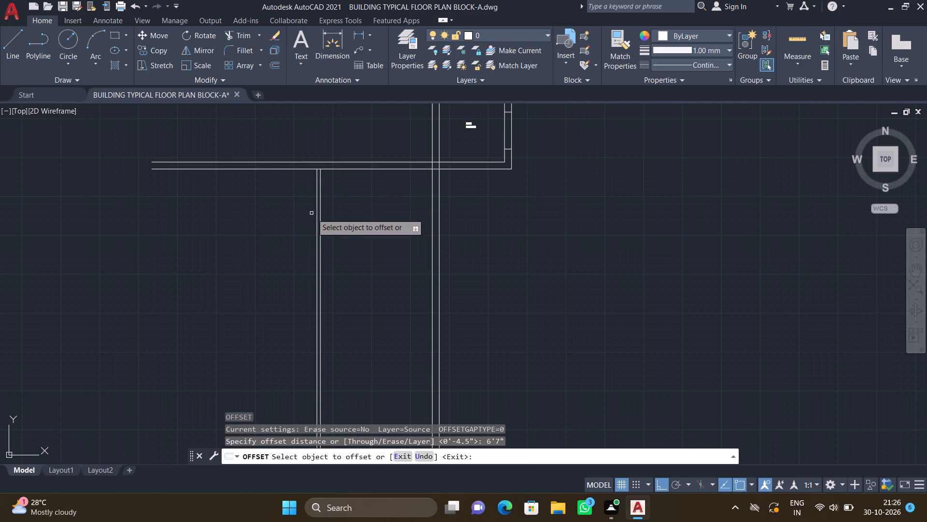
scroll(324, 215, "up", 1)
left_click(311, 206)
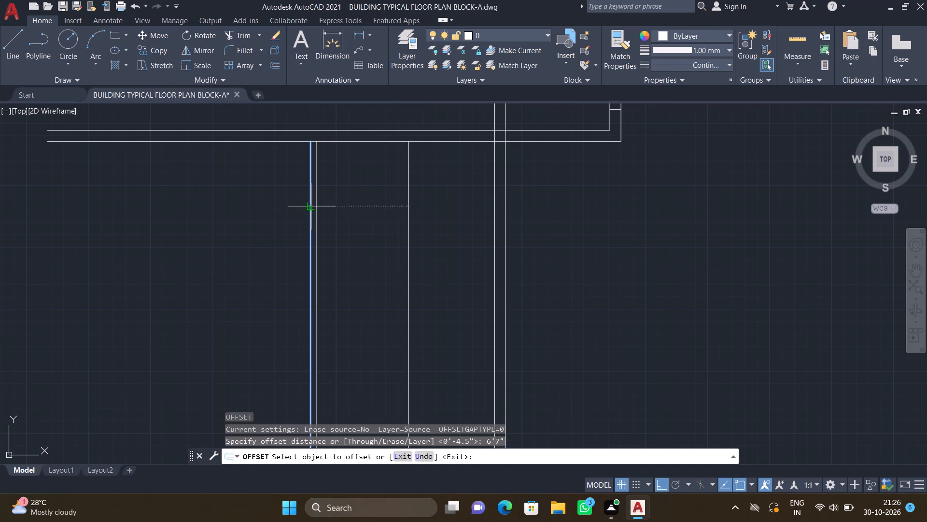
left_click(239, 207)
key("Return")
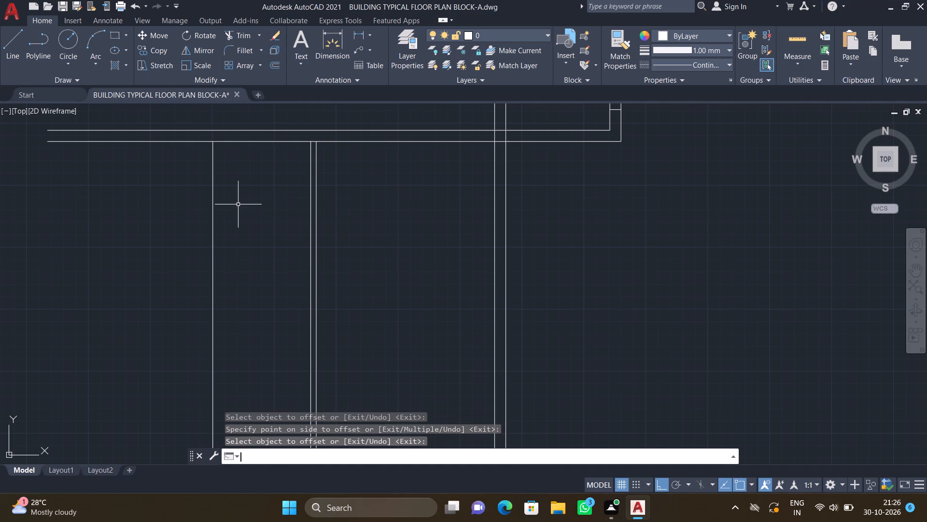
Offset the newest vertical line 4.5" to the west to form a second partition wall.
key("o")
key("Return")
key("4")
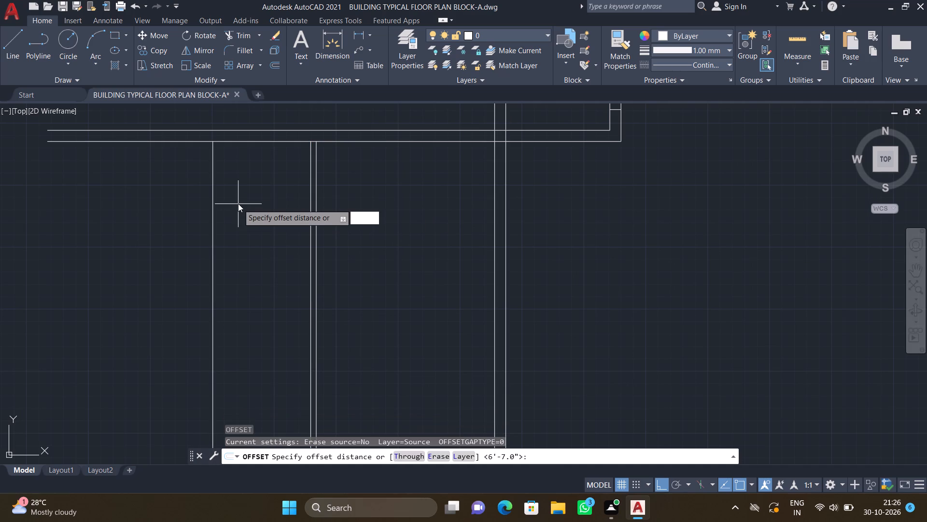
key("period")
key("5")
key("shift+quotedbl")
key("Return")
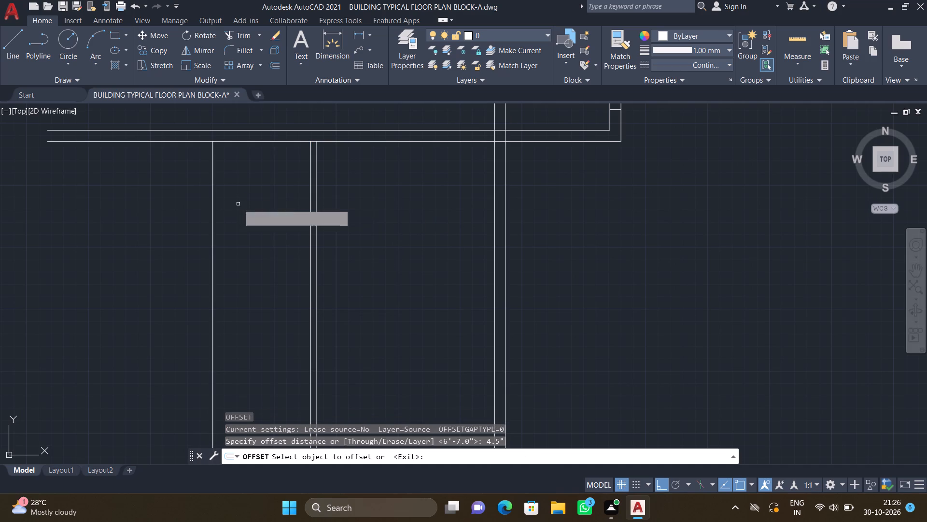
left_click(213, 221)
left_click(192, 207)
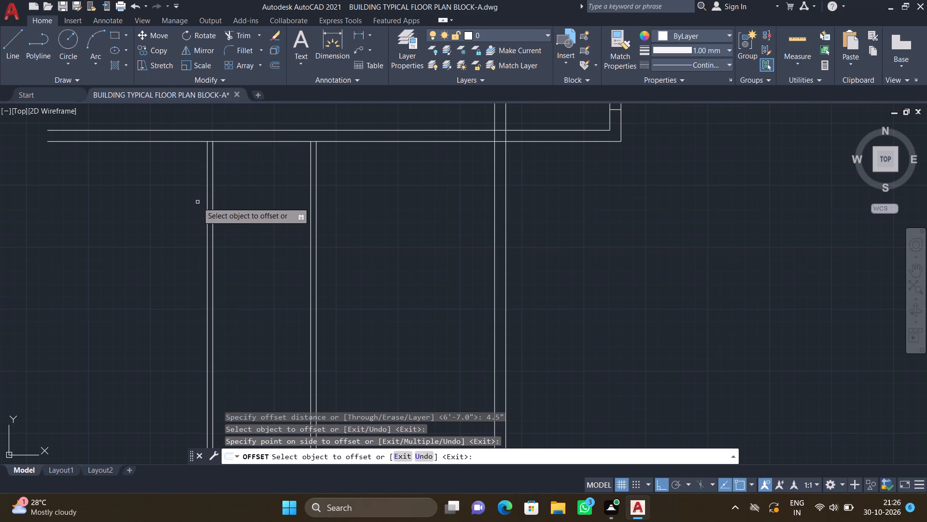
key("Return")
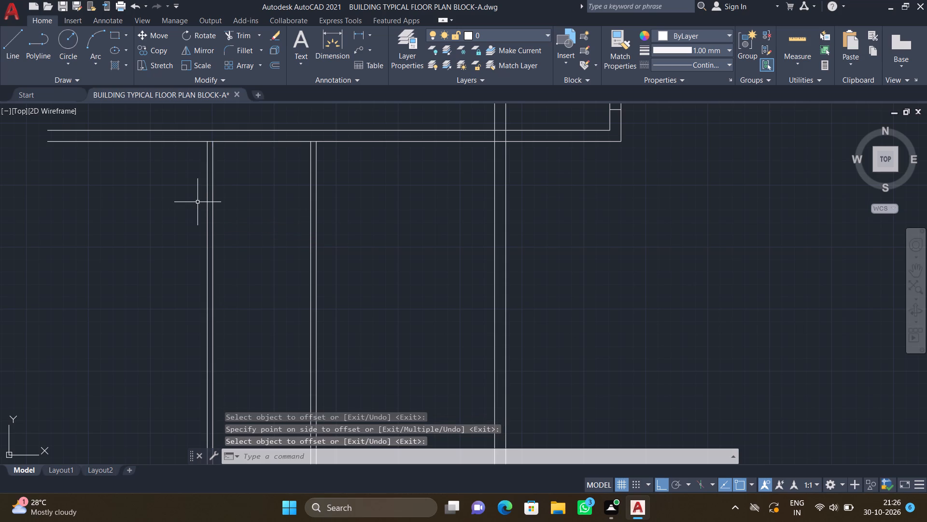
Offset the west line of the second 4.5" partition wall 12' to the west.
scroll(196, 201, "down", 1)
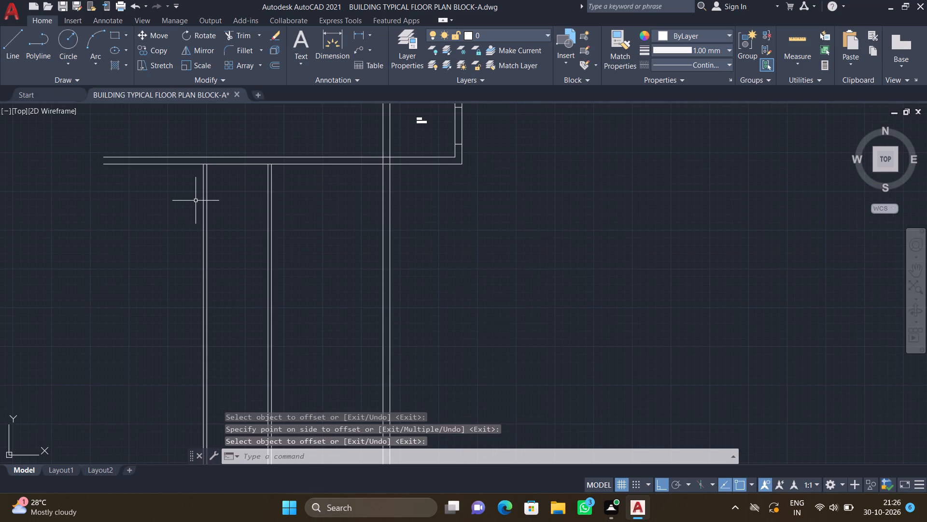
key("o")
key("Return")
type("12'")
key("Return")
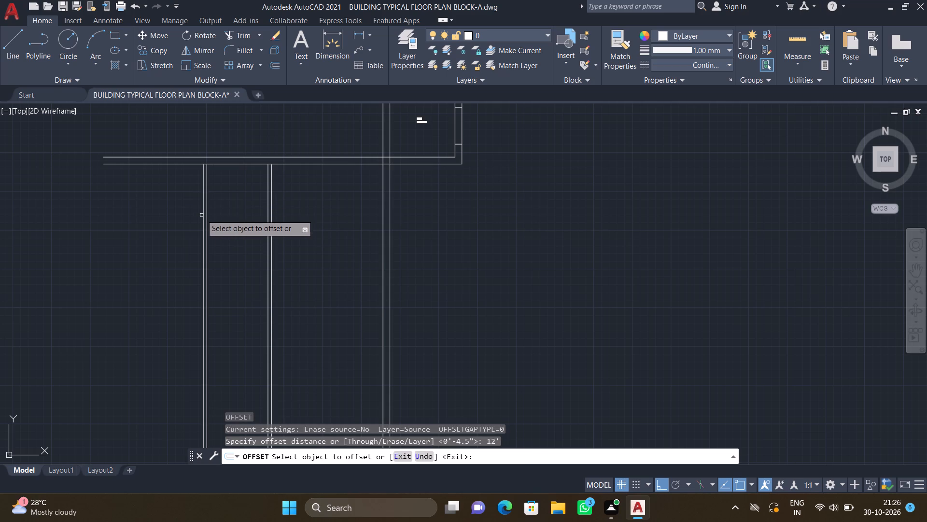
scroll(198, 212, "up", 1)
left_click(204, 212)
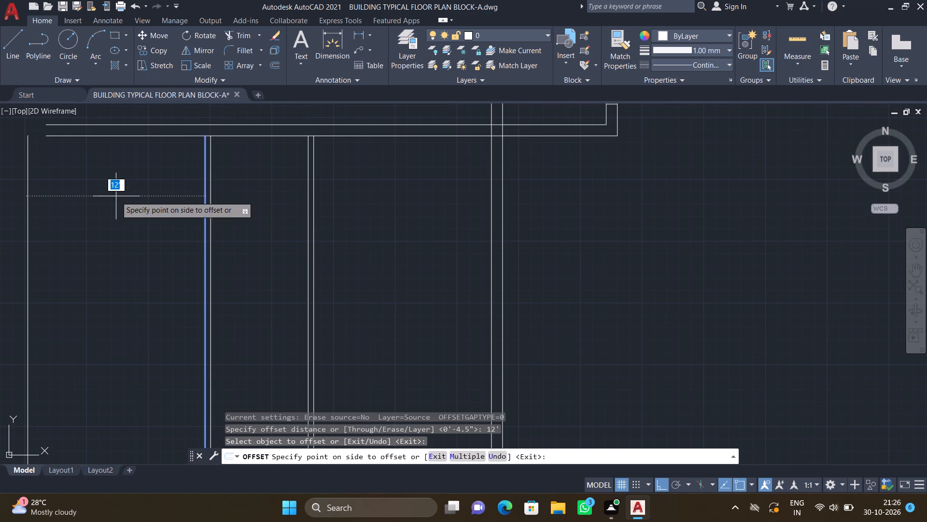
left_click(116, 196)
key("Return")
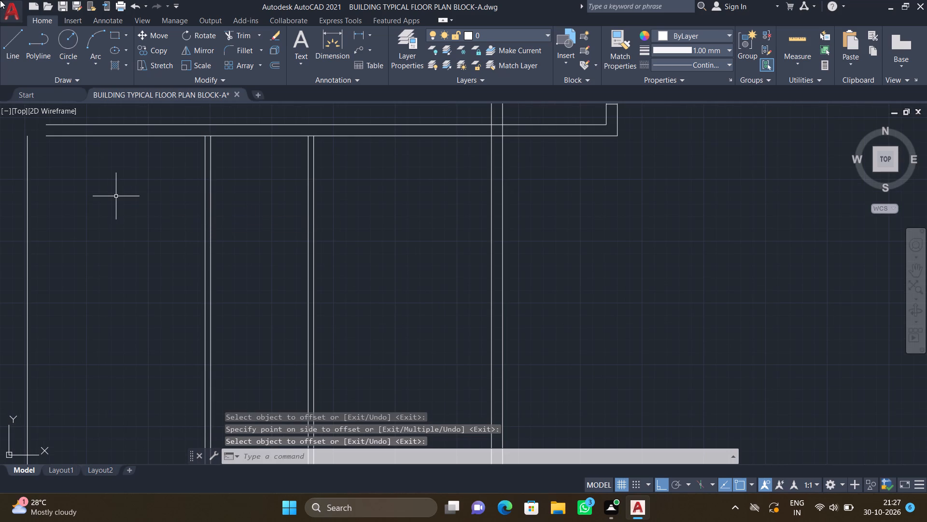
Offset the westernmost vertical line 9" to the west to form the outer wall.
scroll(0, 0, "down", 3)
scroll(60, 161, "down", 1)
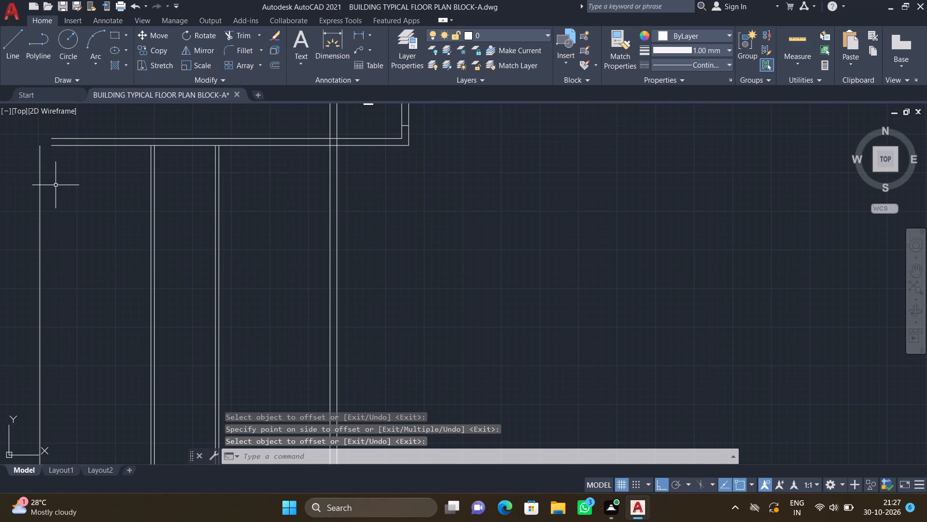
key("o")
key("Return")
key("9")
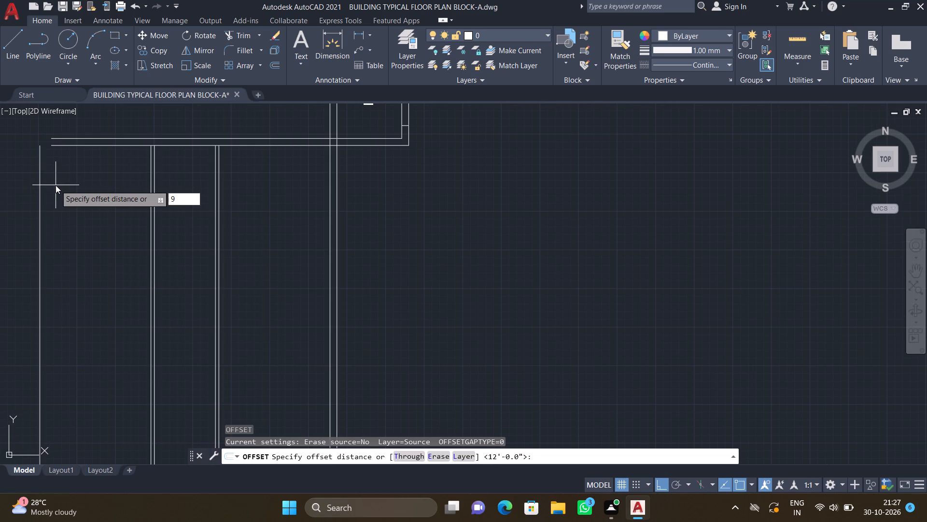
key("shift+quotedbl")
key("Return")
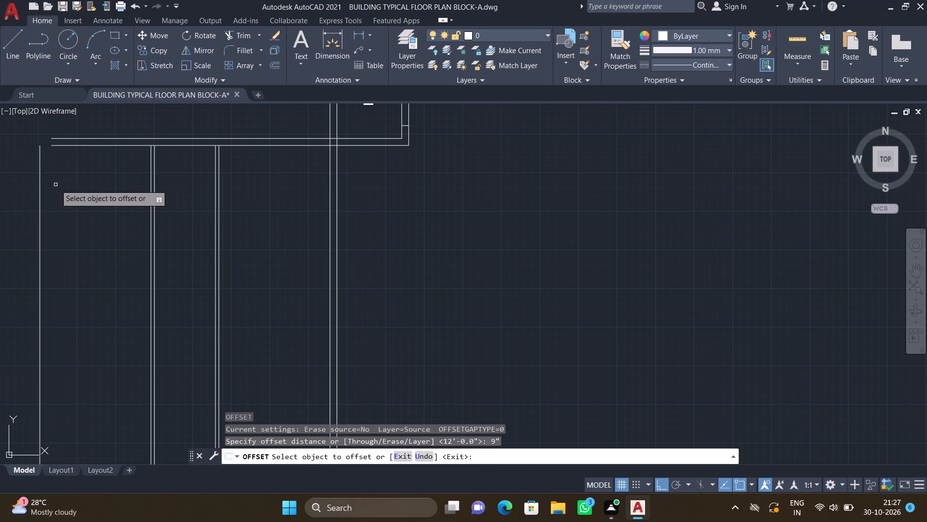
left_click(39, 188)
left_click(14, 172)
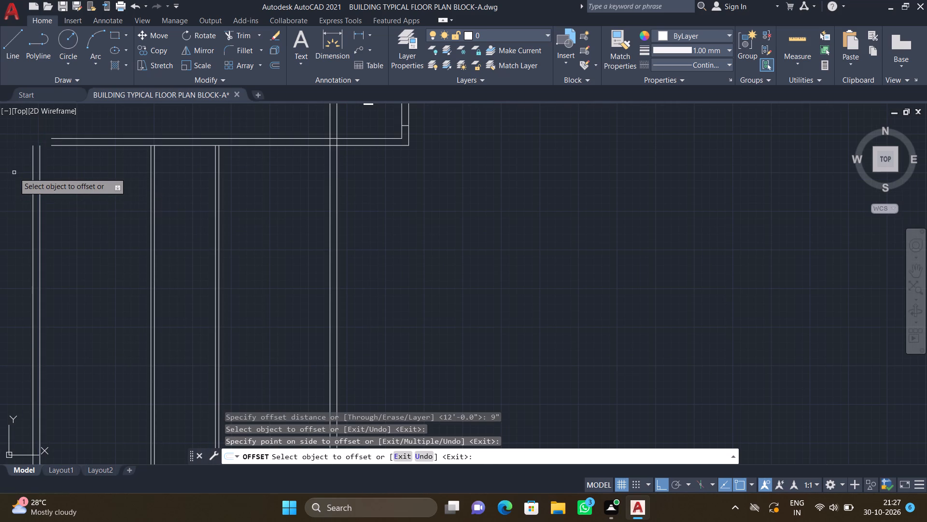
key("Return")
Draw a 9" vertical line from the outer wall line's north end up to the level of the horizontal wall's north face.
key("l")
key("Return")
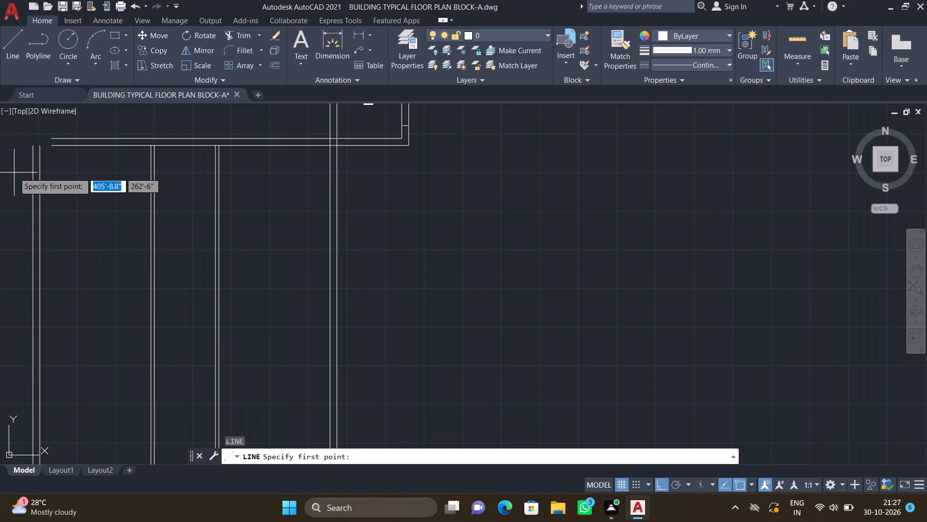
scroll(85, 105, "up", 1)
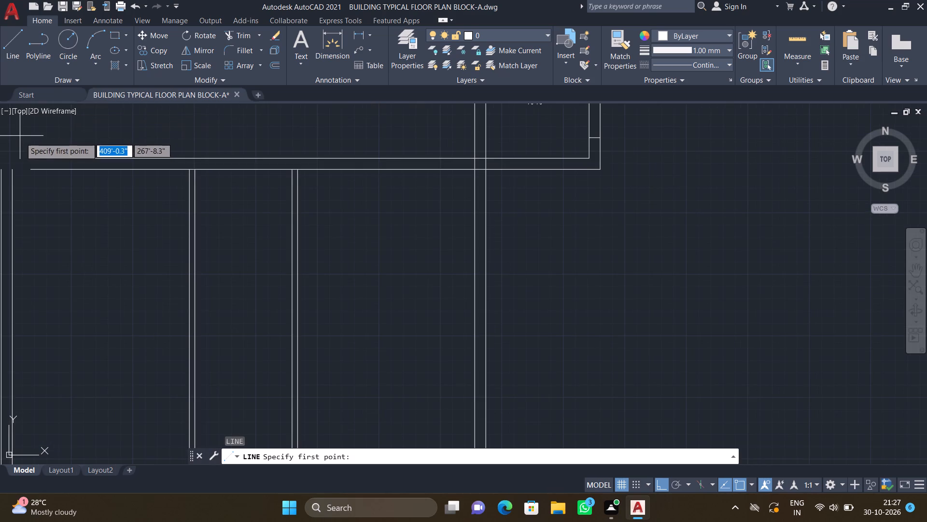
scroll(22, 142, "down", 1)
scroll(10, 156, "up", 2)
left_click(12, 162)
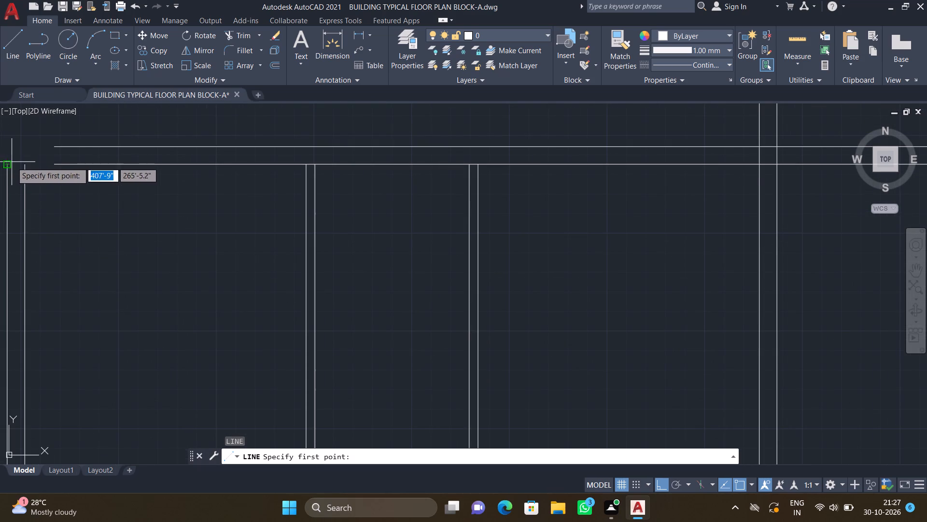
scroll(22, 136, "up", 1)
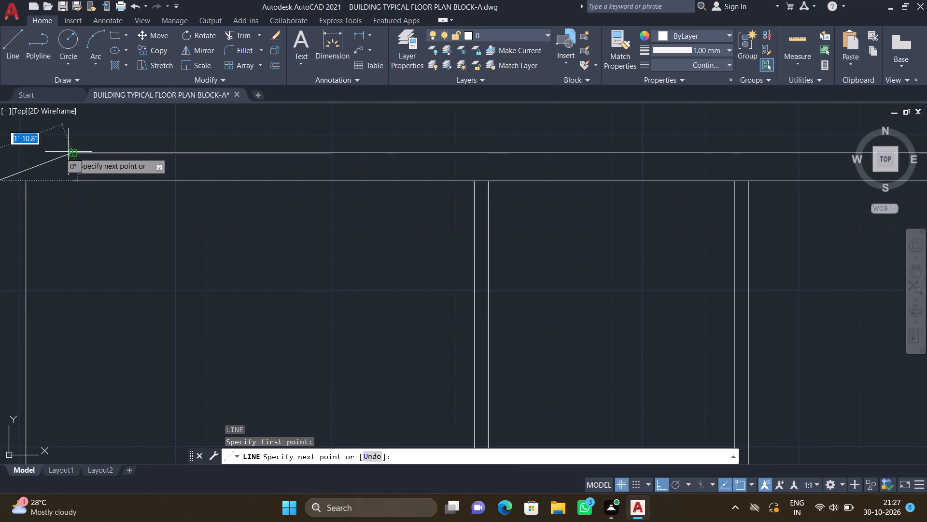
scroll(25, 139, "down", 3)
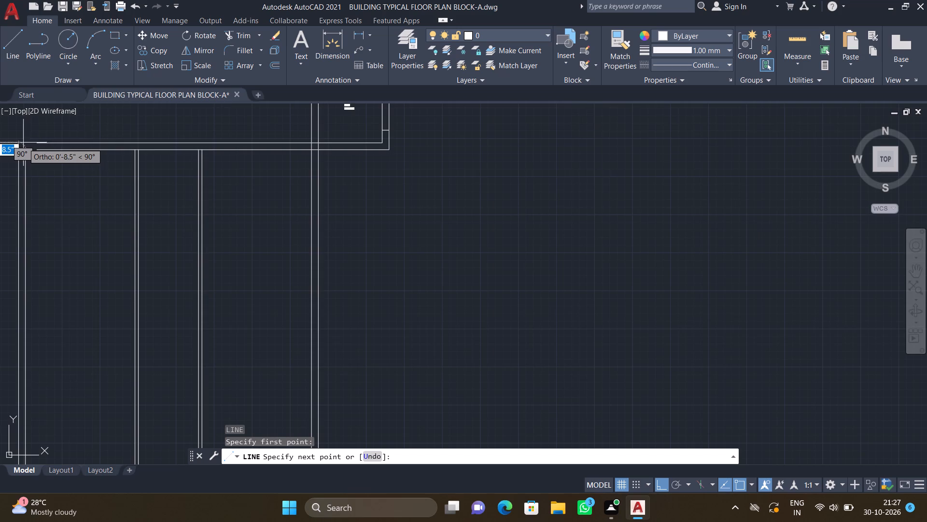
scroll(23, 143, "up", 2)
scroll(46, 139, "down", 4)
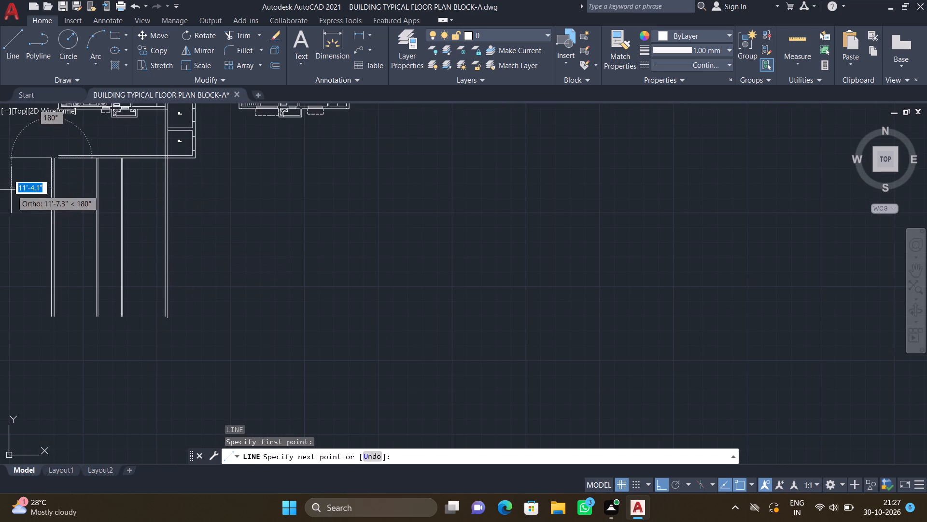
scroll(34, 157, "up", 3)
scroll(110, 151, "up", 2)
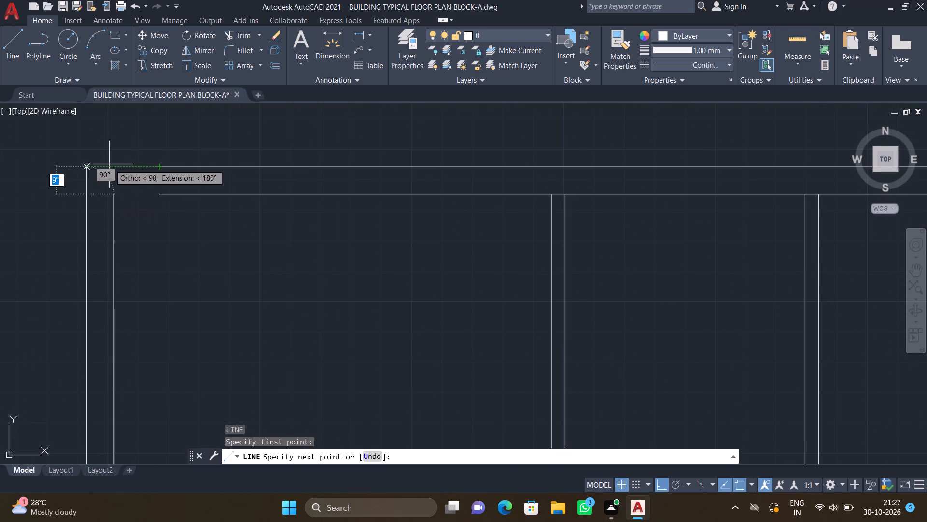
left_click(85, 167)
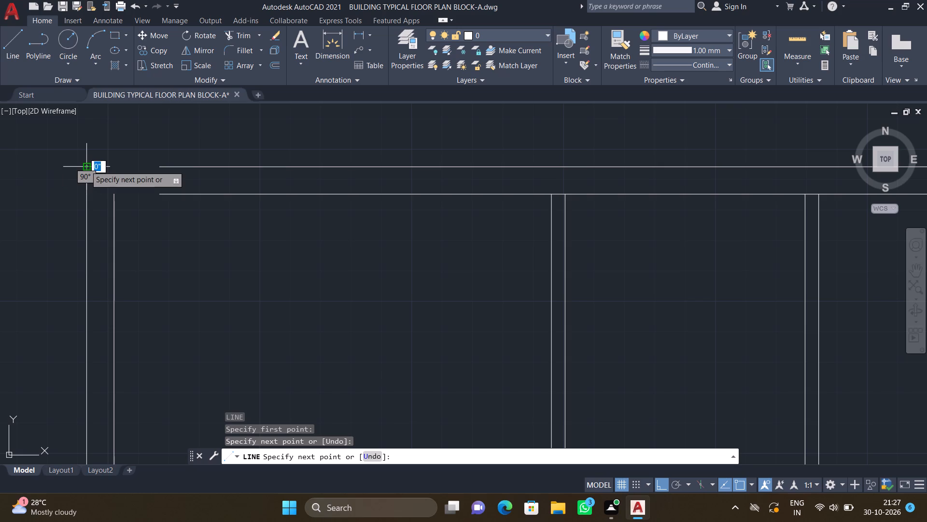
key("Return")
Extend both faces of the horizontal wall west to meet the new outer wall's corner lines.
scroll(90, 155, "up", 2)
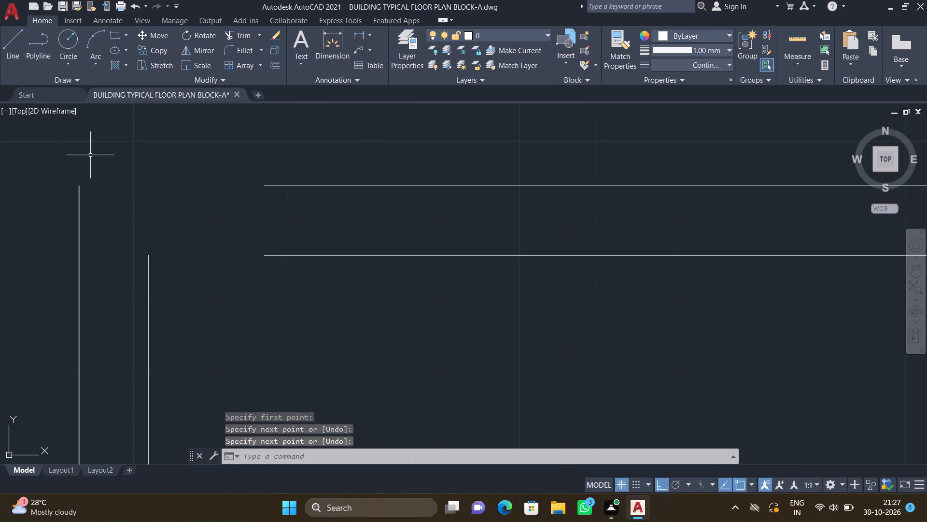
type("EX")
key("Return")
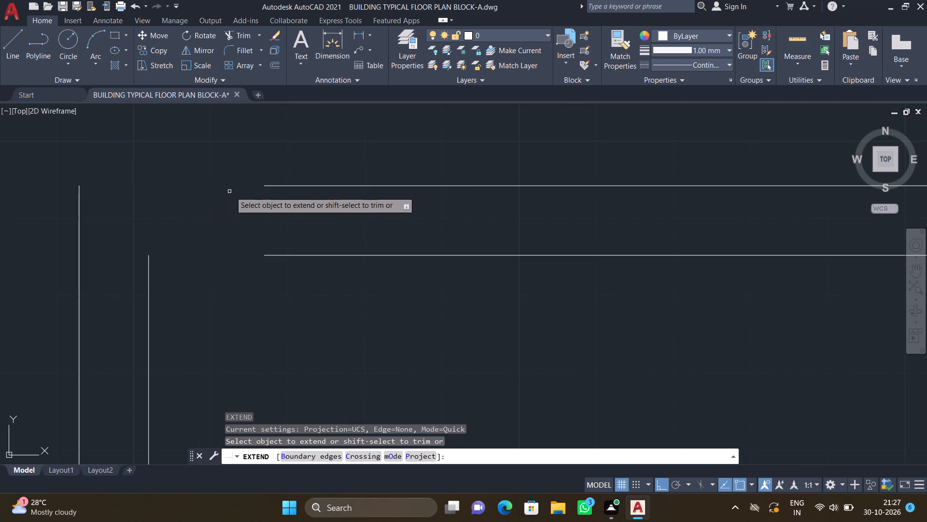
left_click(267, 186)
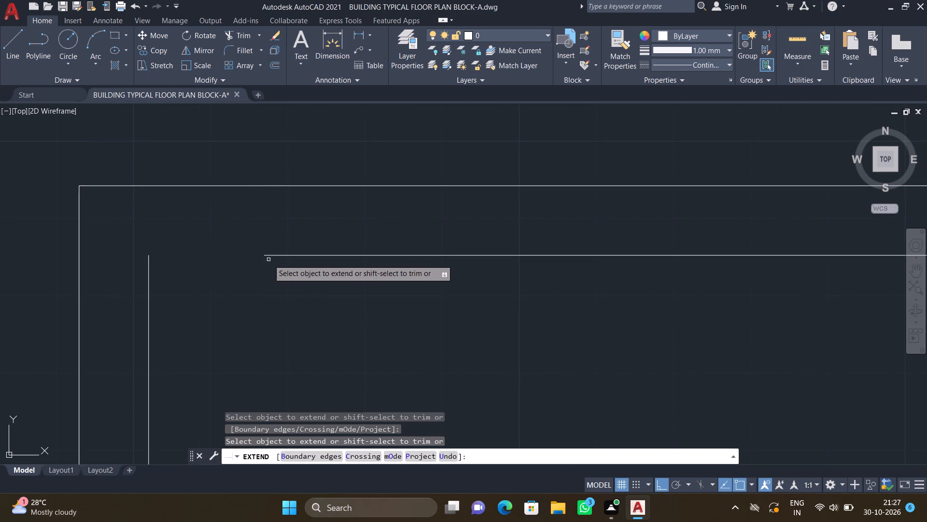
left_click(271, 255)
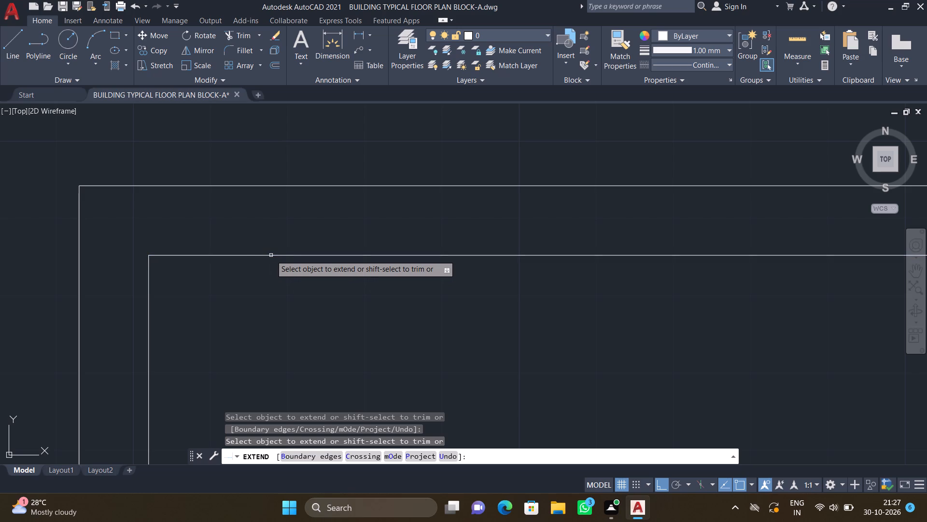
key("Return")
Offset the south face of the horizontal wall 11' to the south.
scroll(185, 248, "down", 7)
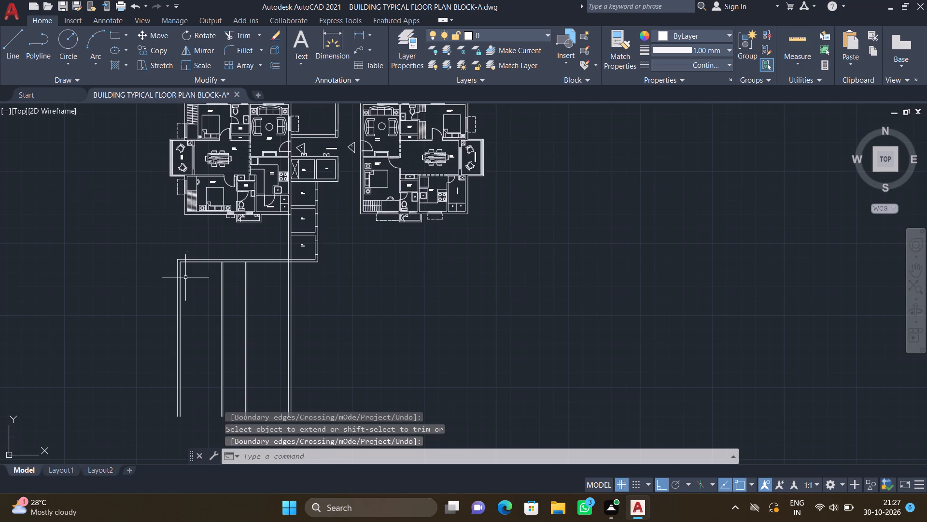
scroll(314, 294, "down", 1)
scroll(230, 286, "up", 3)
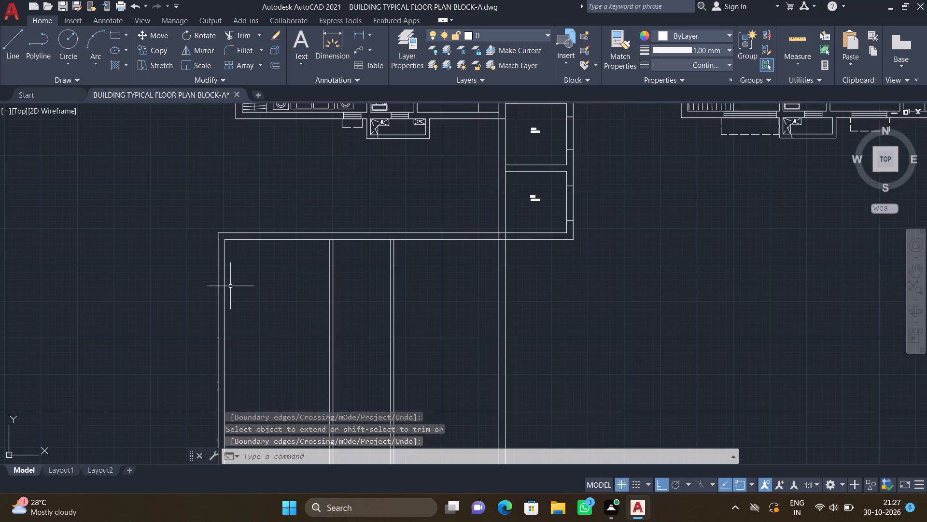
key("o")
key("Return")
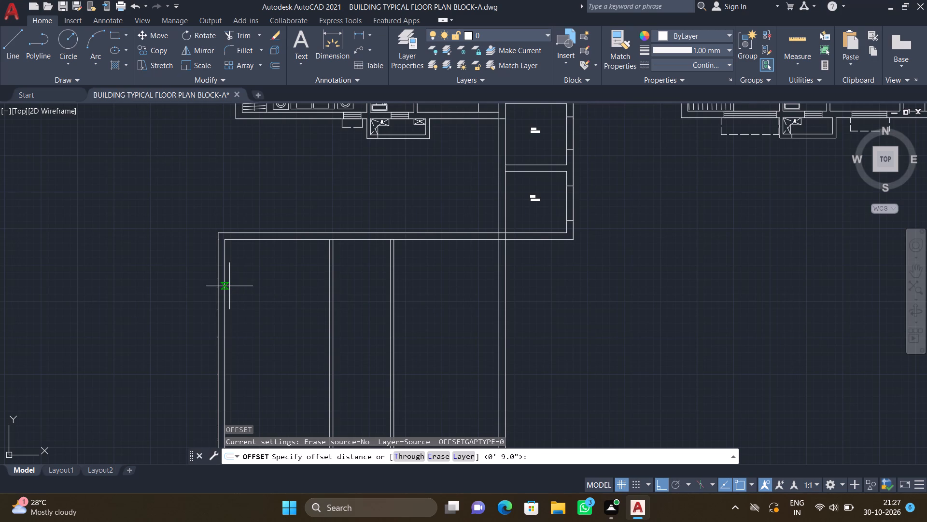
type("11'")
key("Return")
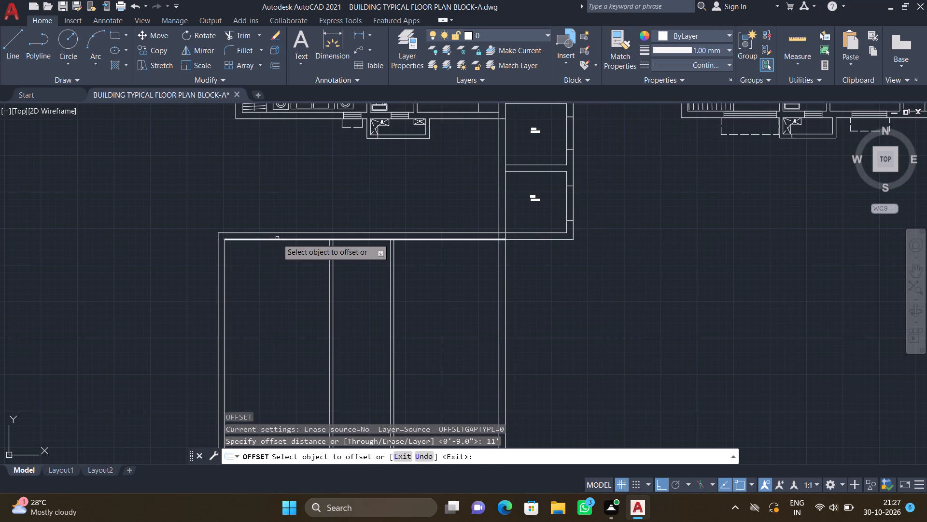
left_click_drag(278, 238, 281, 243)
left_click(275, 291)
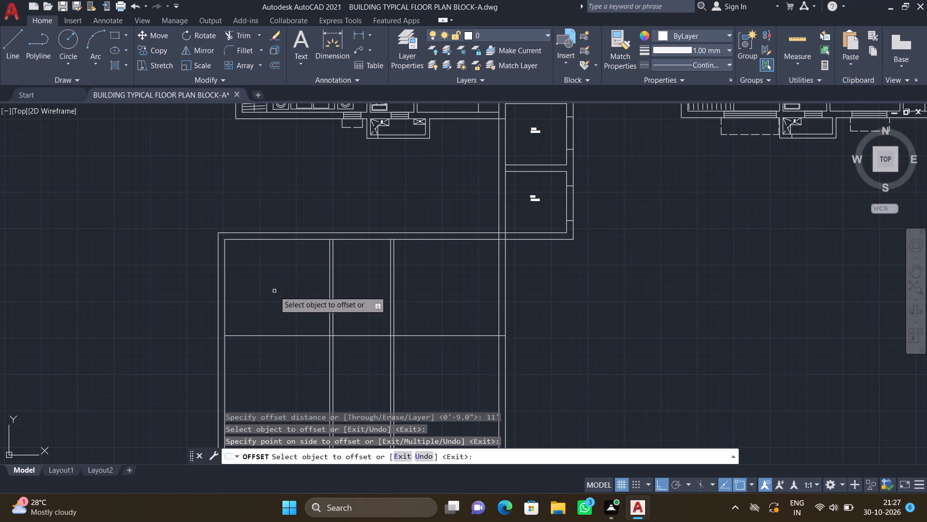
key("Return")
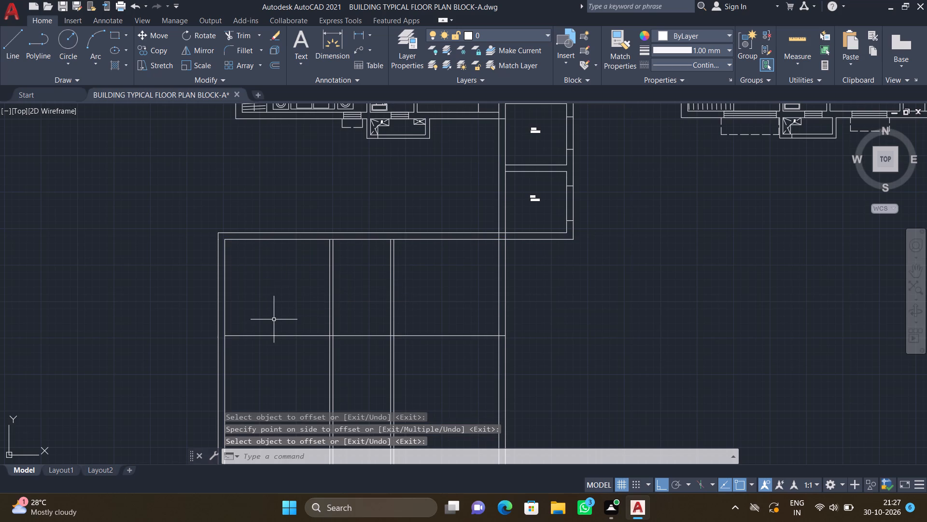
Trim the 11' offset line out of the middle bay between the two vertical partition walls.
key("o")
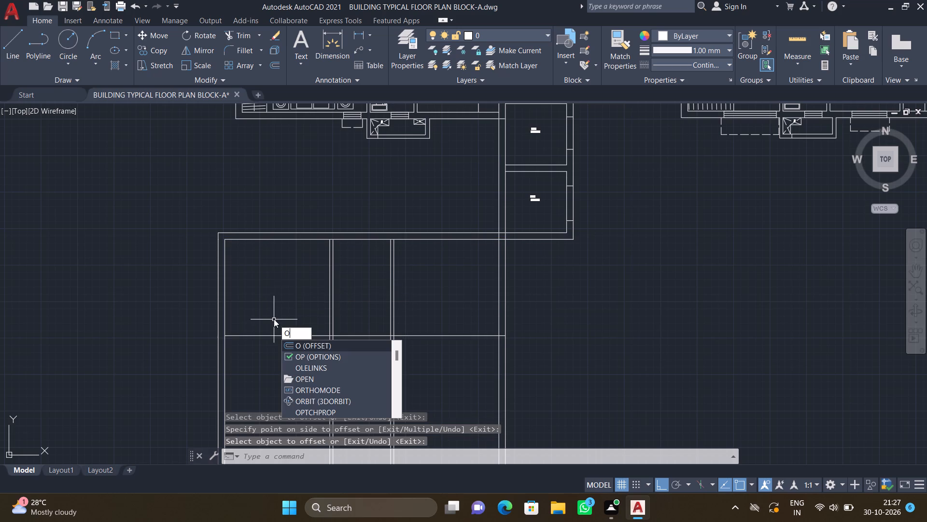
key("Escape")
type("TR")
key("Return")
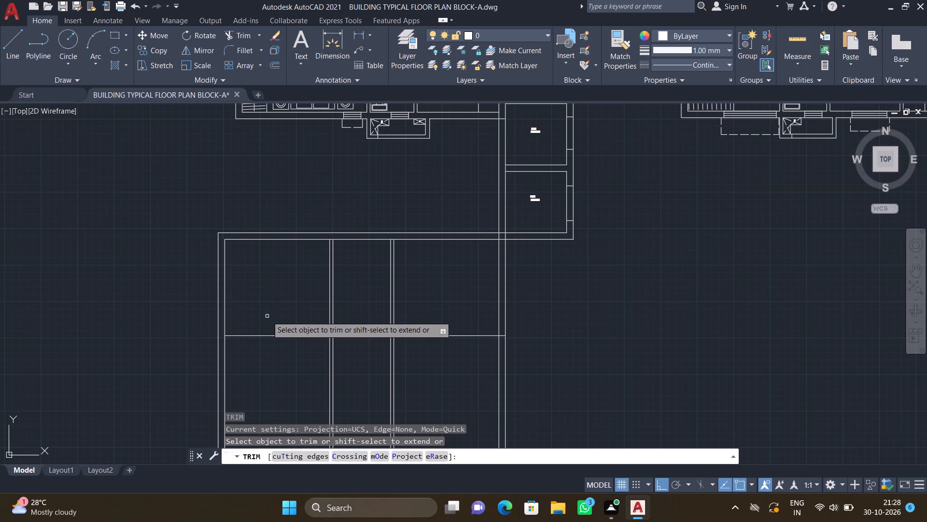
scroll(348, 343, "up", 1)
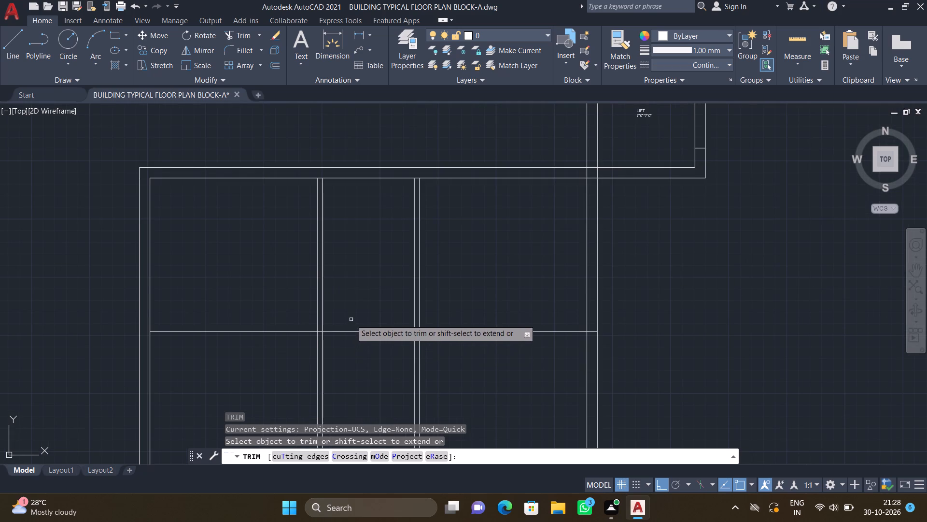
left_click_drag(351, 319, 353, 344)
key("Return")
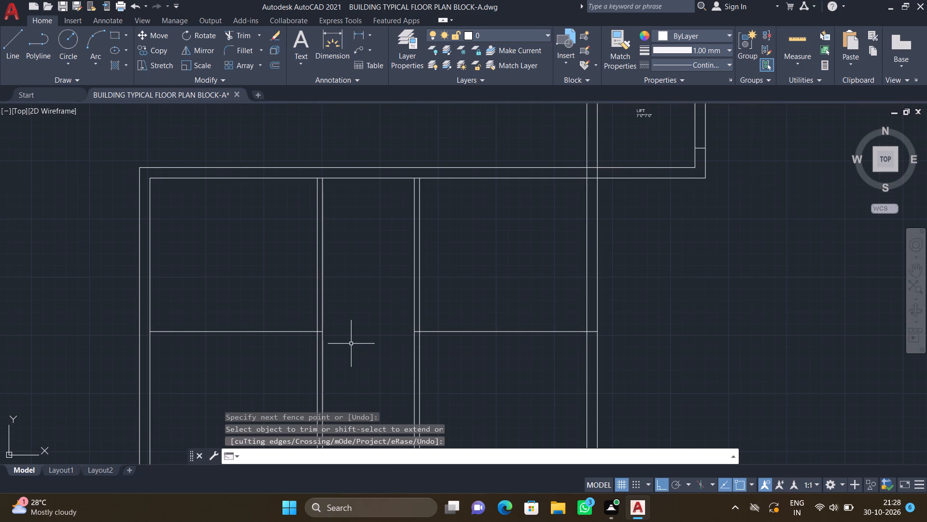
Offset the remaining west and east horizontal lines 4.5" to the south to form partition walls.
key("o")
key("Return")
type("4.5\"")
key("Return")
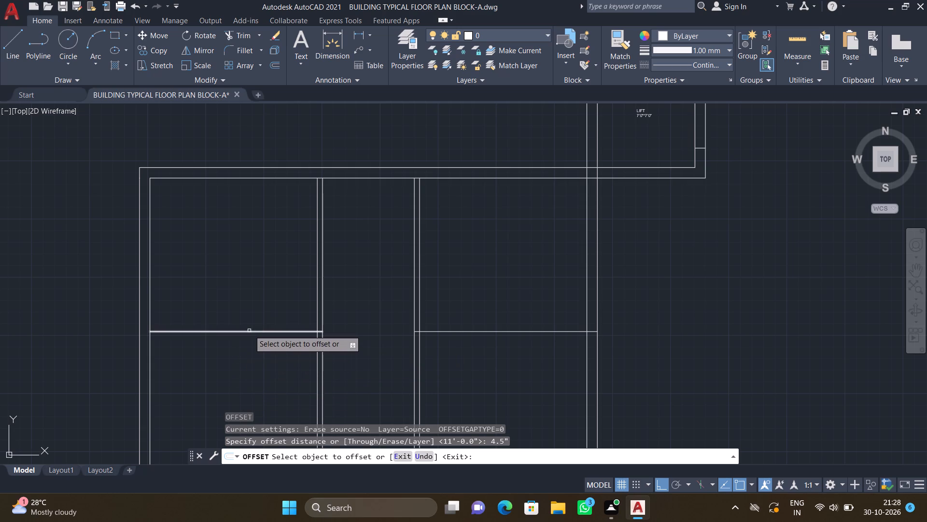
left_click_drag(250, 331, 250, 336)
left_click(250, 365)
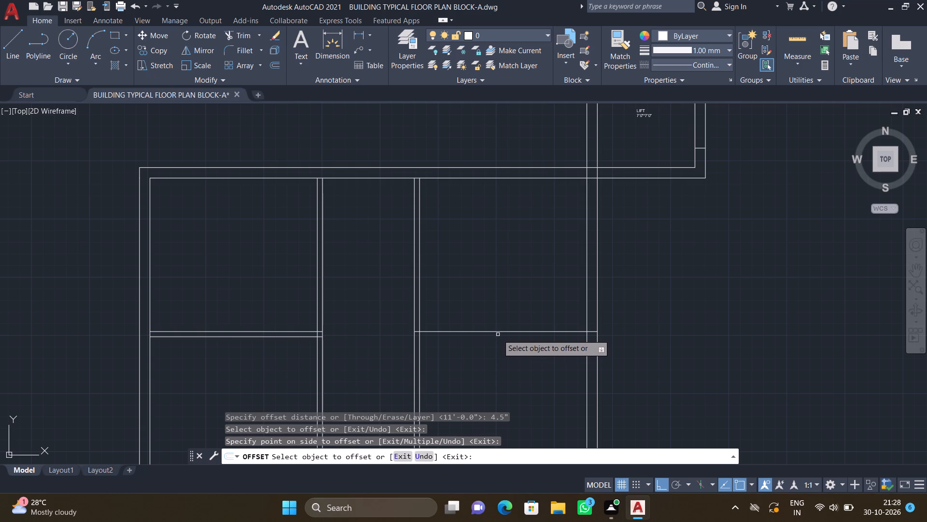
left_click_drag(499, 332, 500, 336)
left_click(498, 359)
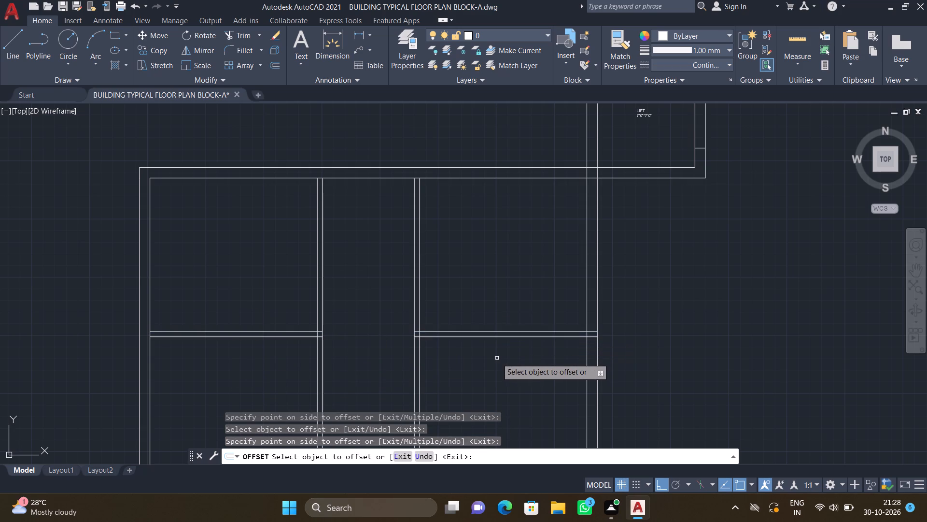
key("Return")
Offset the south face of the horizontal wall 7' to the south.
key("o")
key("Return")
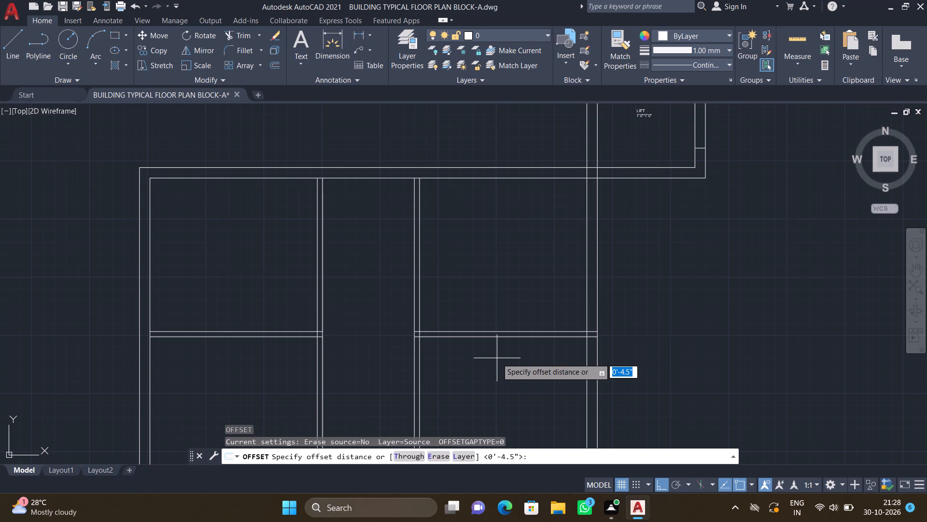
type("7'")
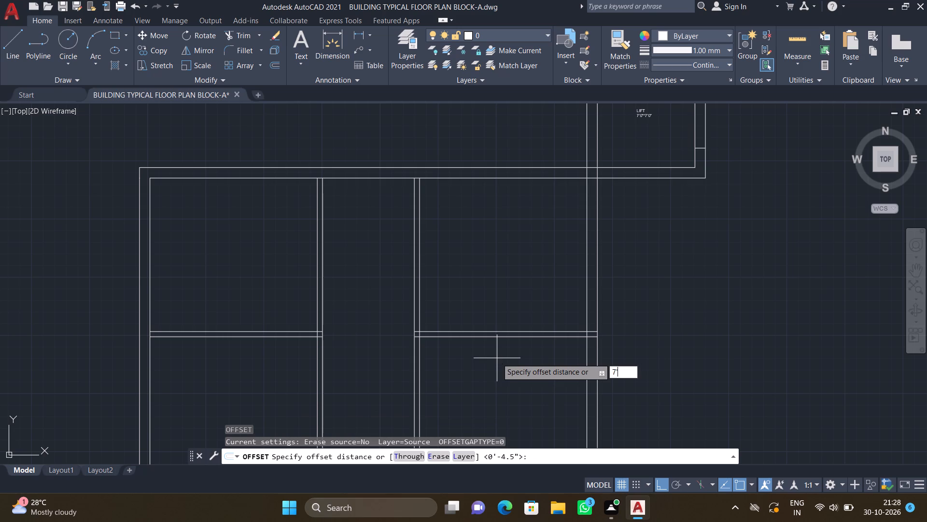
key("Return")
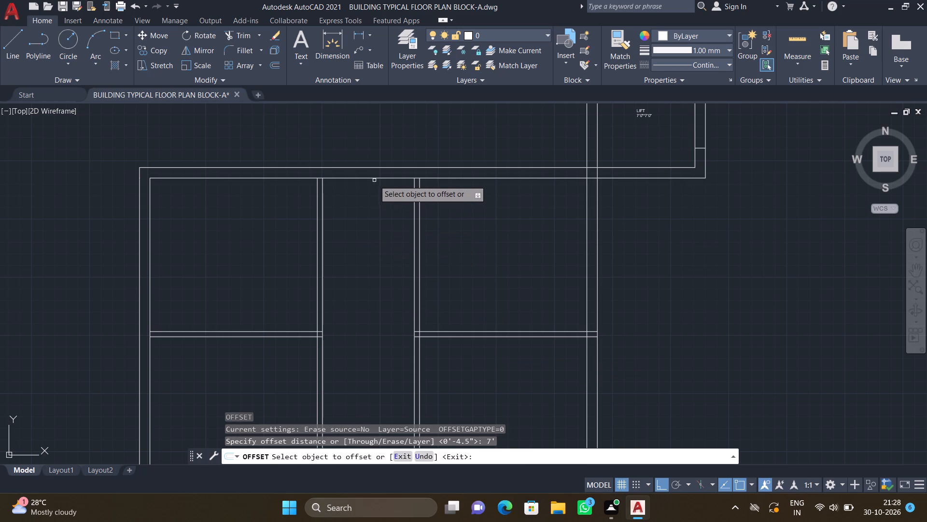
left_click_drag(370, 178, 372, 183)
left_click(372, 271)
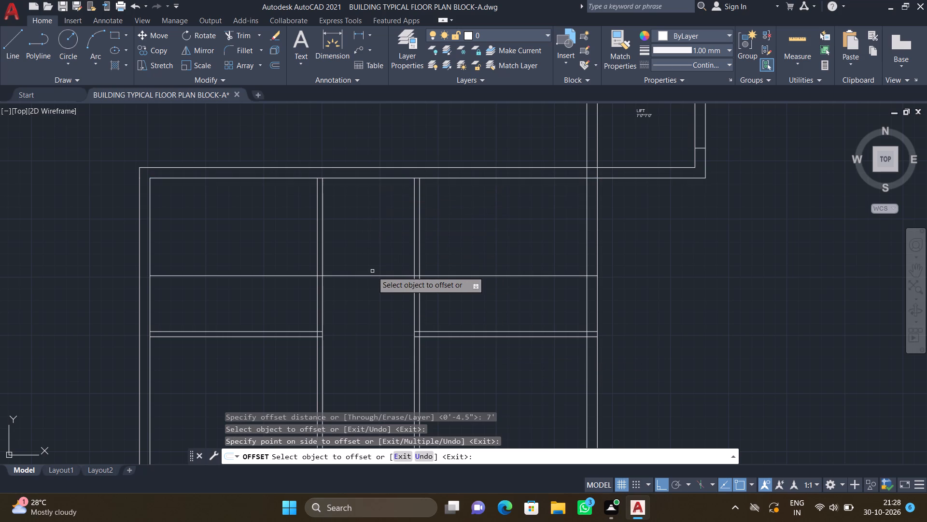
key("Return")
Trim the 7' offset line out of the west and east bays and the east wall, keeping only the middle bay.
type("TR")
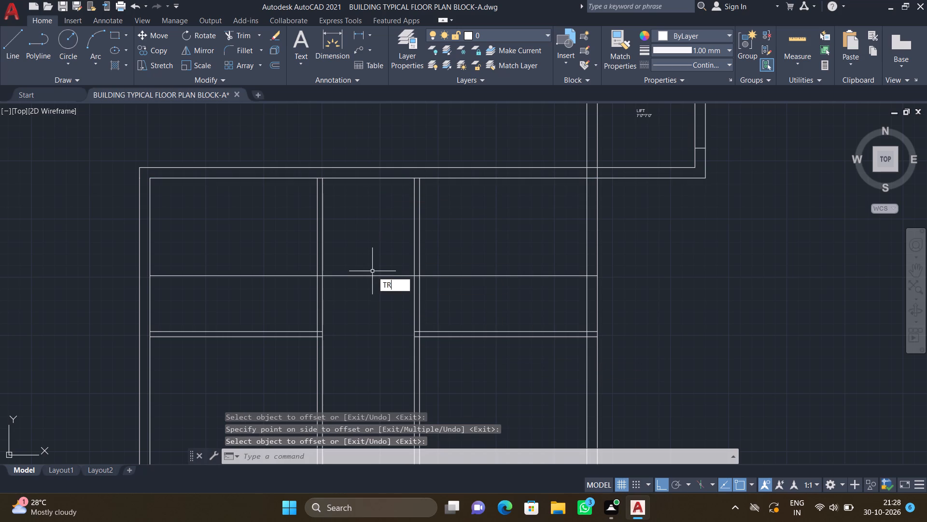
key("Return")
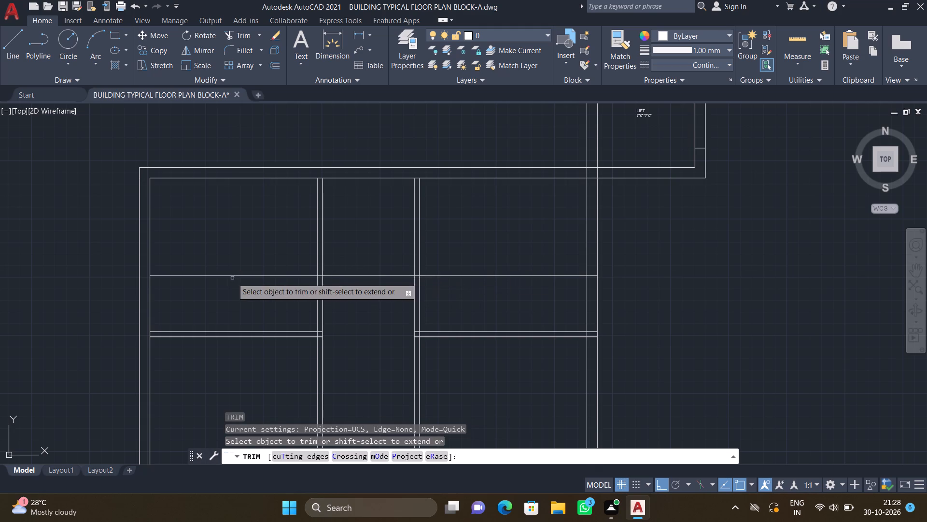
left_click(235, 275)
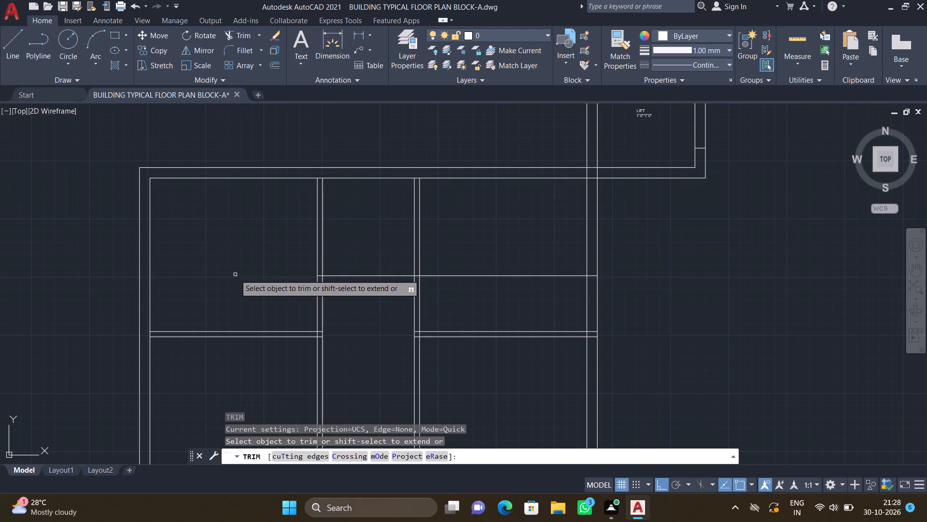
scroll(507, 264, "up", 1)
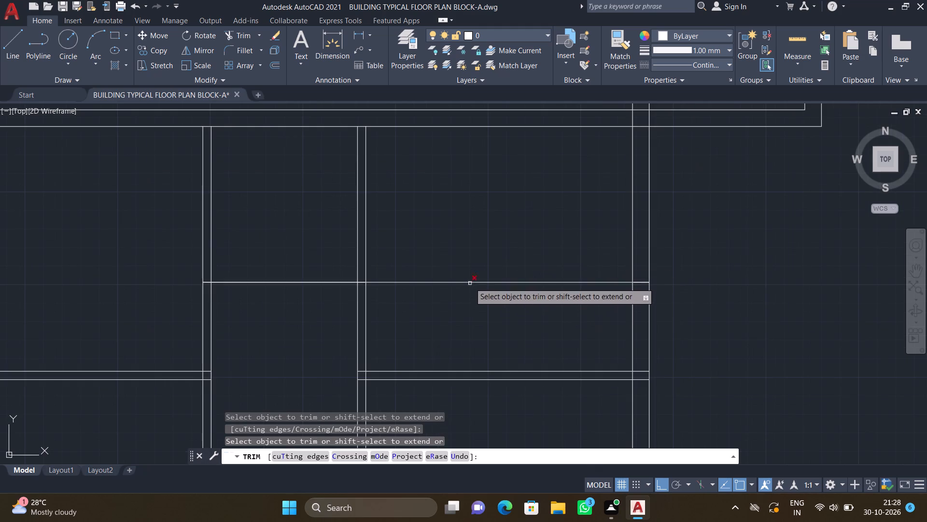
left_click_drag(470, 280, 480, 295)
scroll(635, 292, "up", 1)
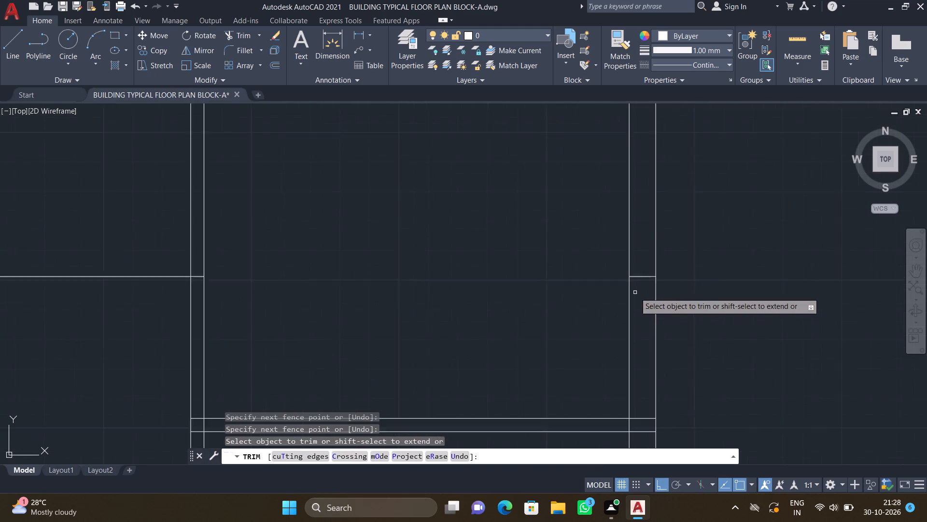
scroll(635, 292, "up", 1)
left_click(642, 269)
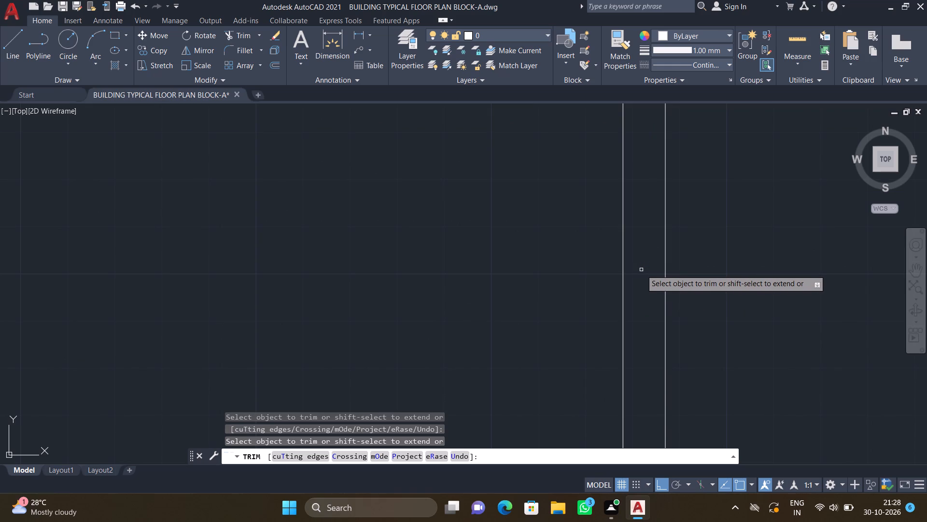
key("Return")
Offset the middle bay's horizontal line 4.5" to the south to form a partition wall.
scroll(602, 285, "down", 3)
scroll(380, 317, "up", 1)
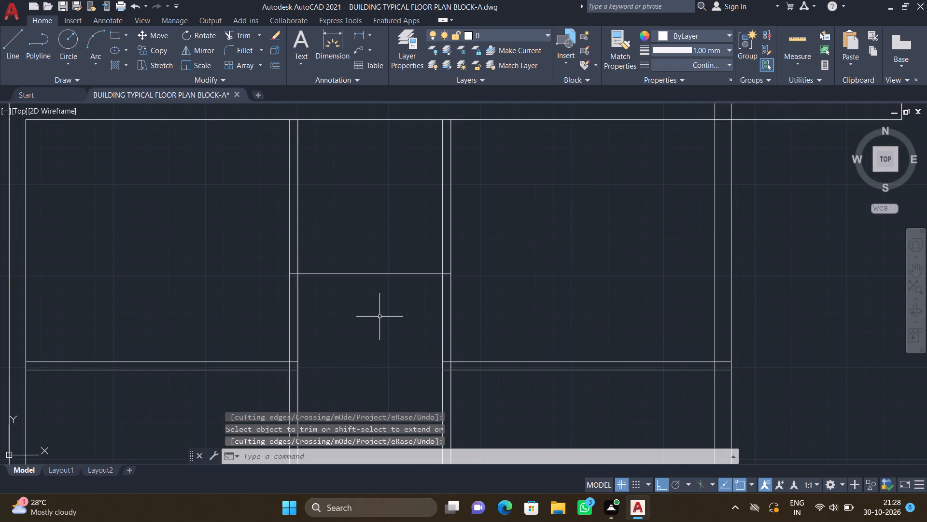
key("o")
key("Return")
type("4.5")
key("shift+quotedbl")
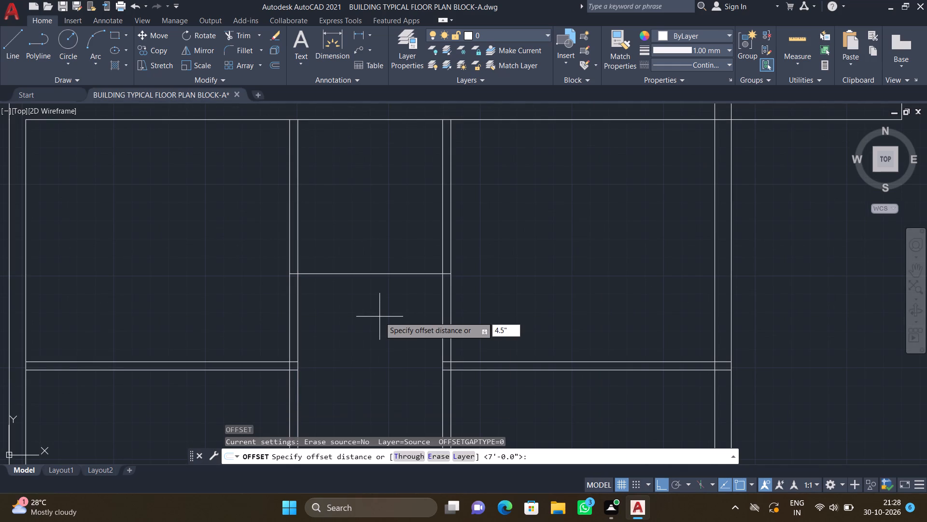
key("Return")
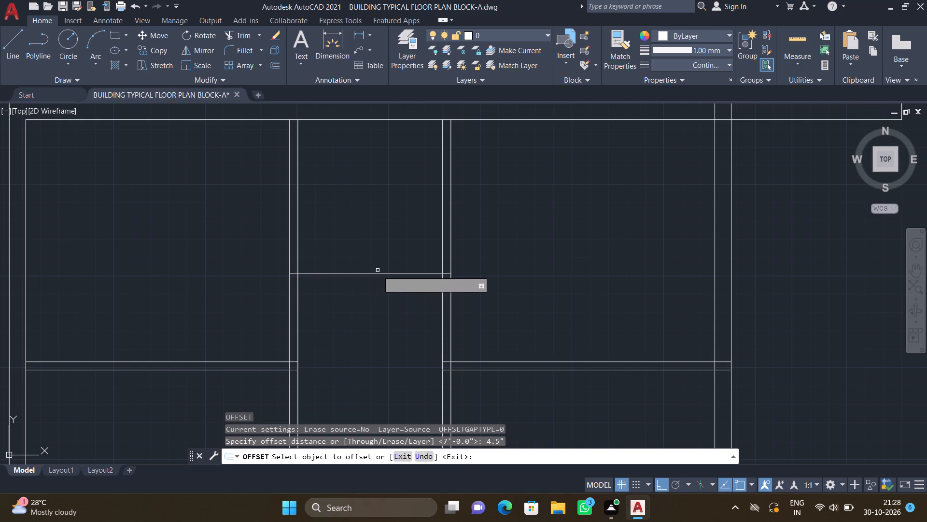
left_click(378, 273)
left_click(383, 310)
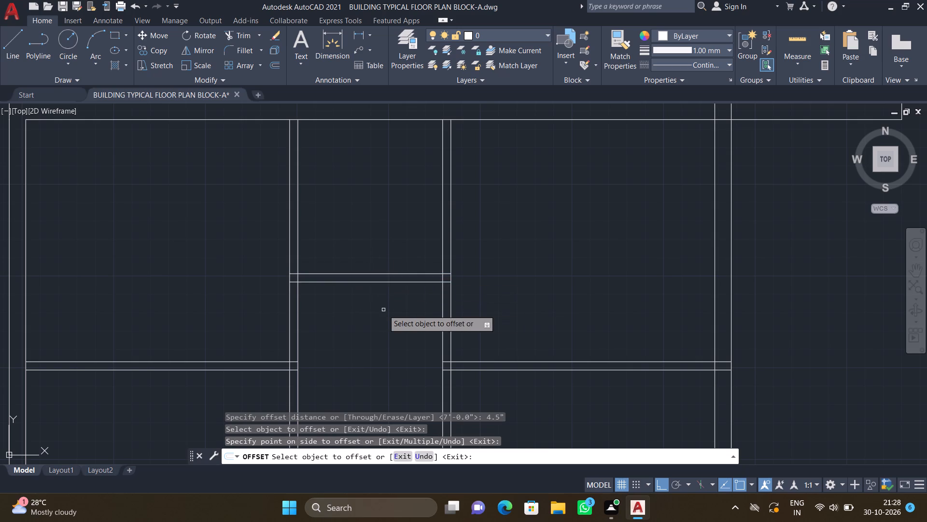
key("Return")
Trim the two middle partition walls' vertical lines below the west and east bays' horizontal partition walls.
scroll(365, 319, "down", 3)
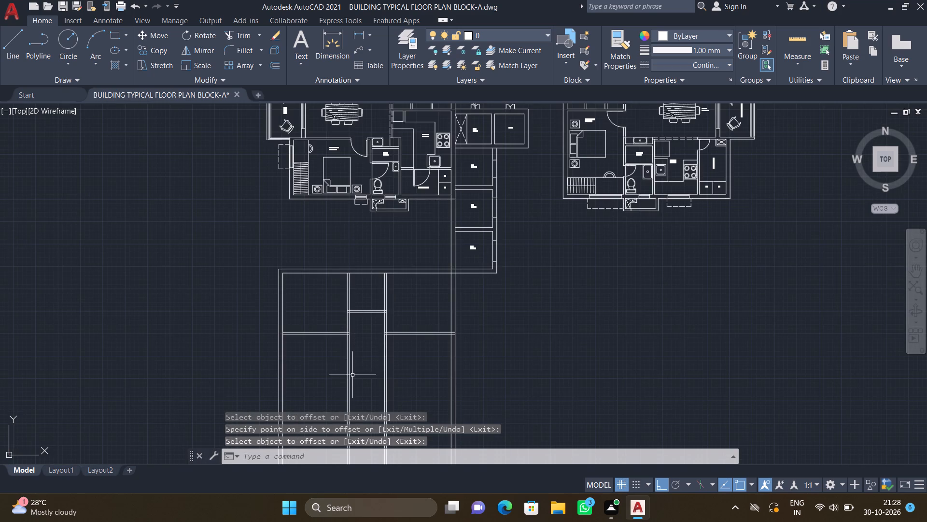
scroll(355, 378, "up", 2)
type("TR")
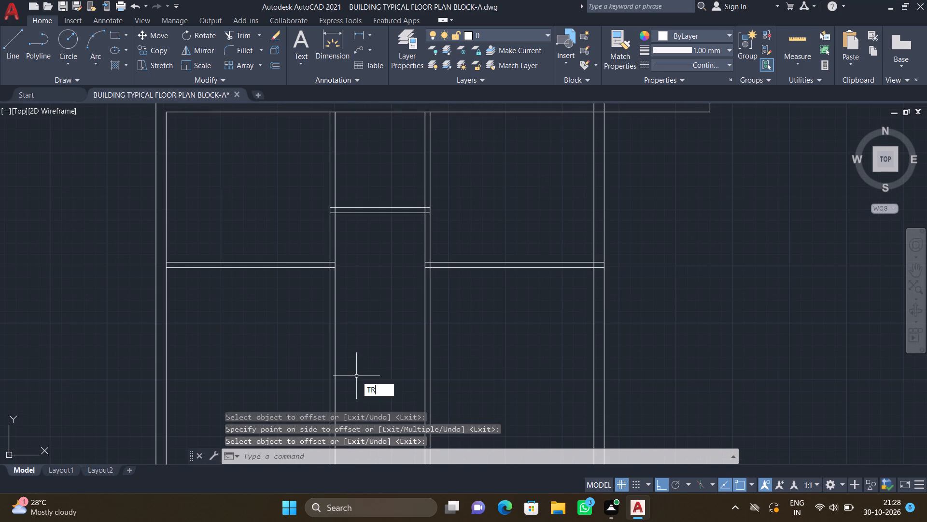
key("Return")
left_click_drag(293, 348, 370, 362)
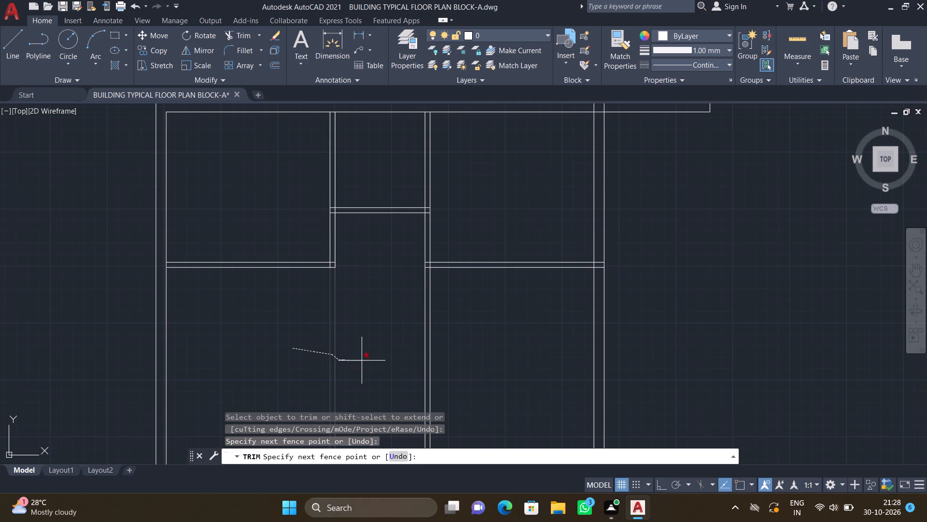
left_click_drag(370, 362, 442, 373)
key("Return")
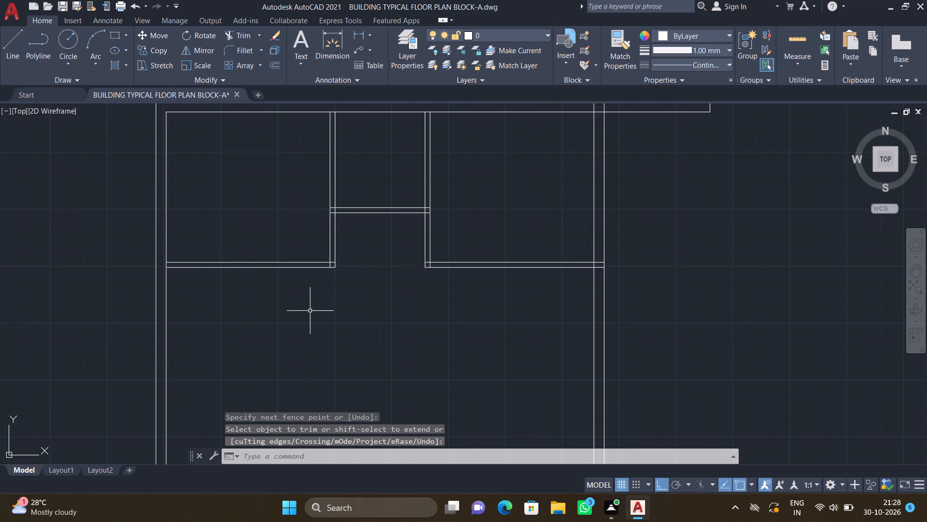
Offset the south face of the west bay's horizontal partition wall 11' to the south.
scroll(308, 311, "up", 1)
key("o")
key("Return")
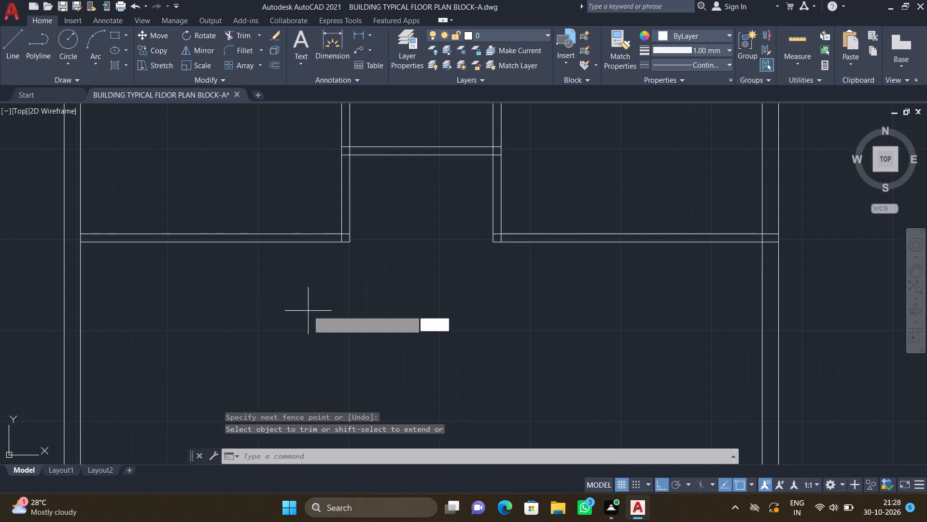
type("11'")
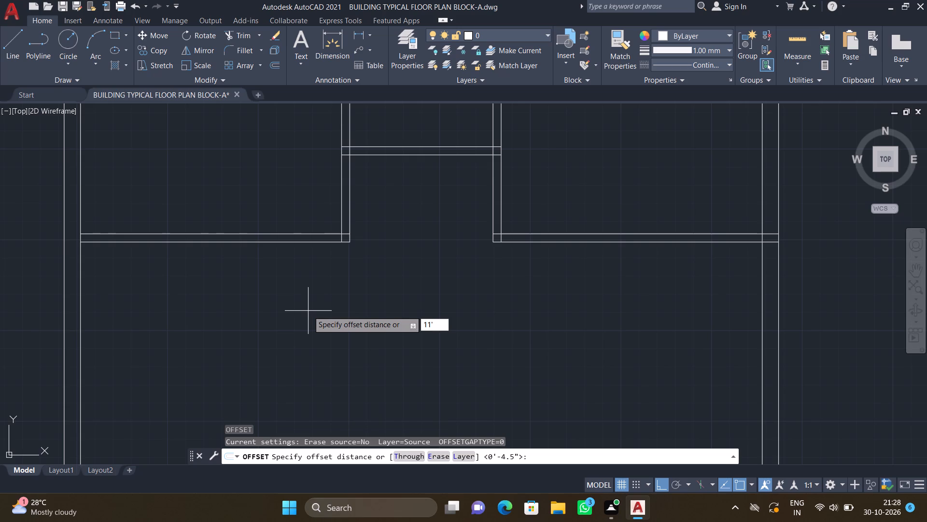
key("Return")
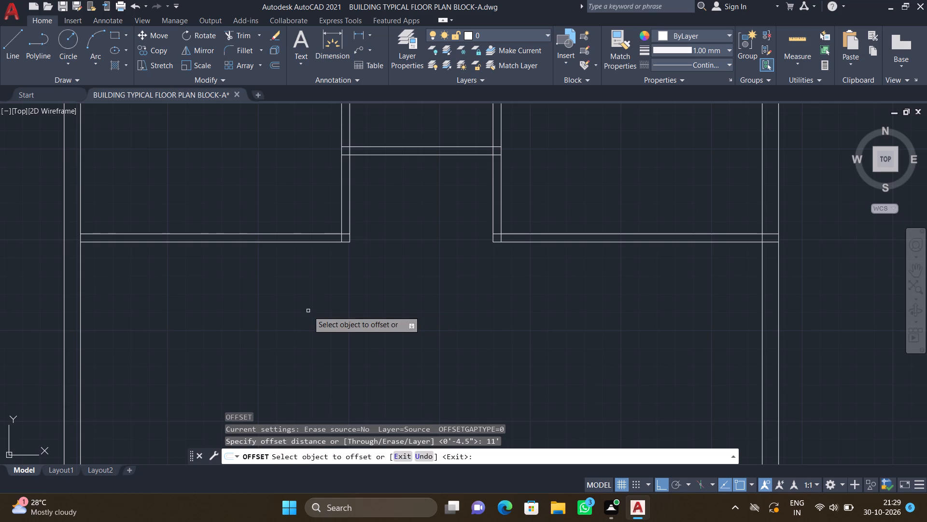
left_click_drag(278, 241, 280, 246)
left_click(297, 347)
key("Return")
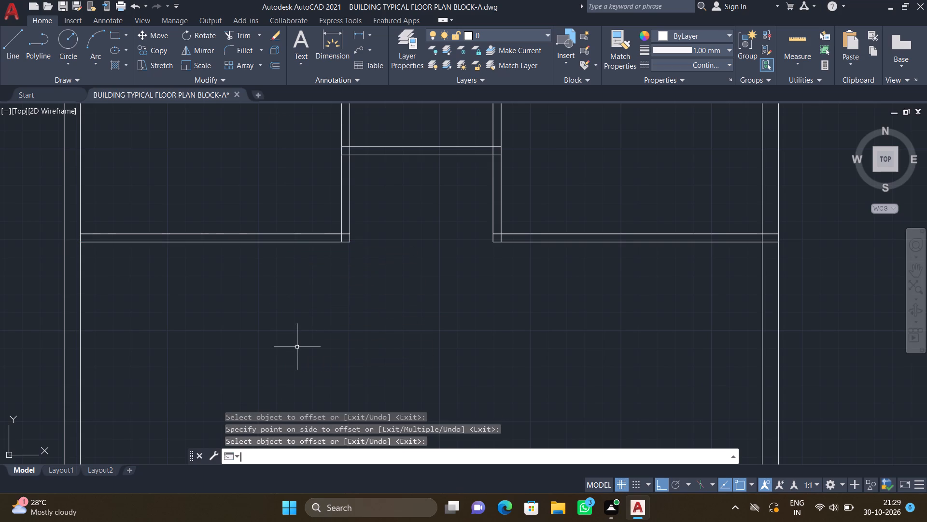
Extend the 11' offset line in both directions to the outer faces of the east and west walls.
scroll(294, 349, "down", 3)
scroll(272, 403, "up", 2)
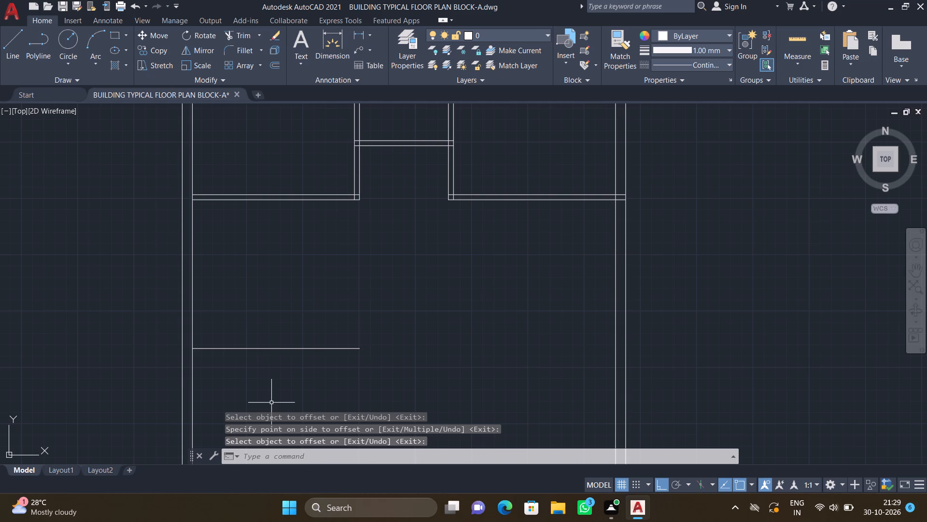
type("EX")
key("Return")
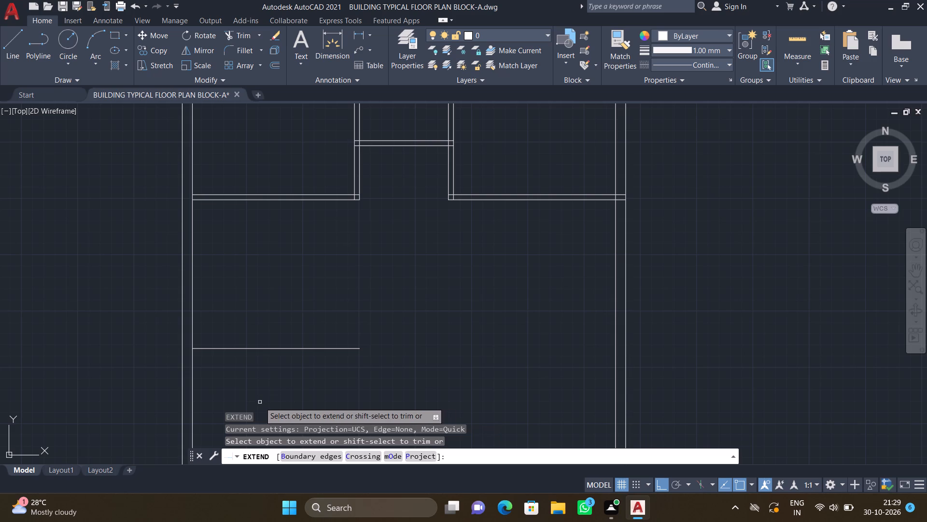
left_click(348, 350)
left_click(359, 348)
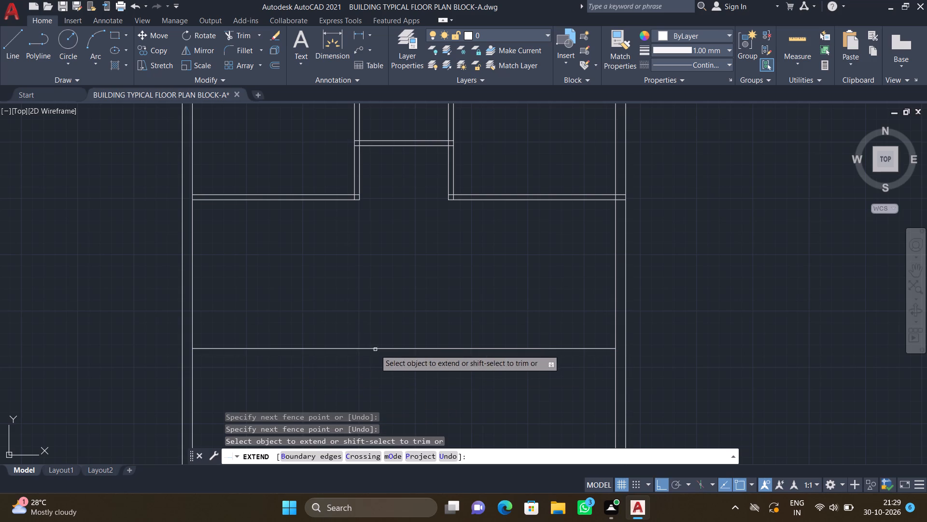
left_click(565, 347)
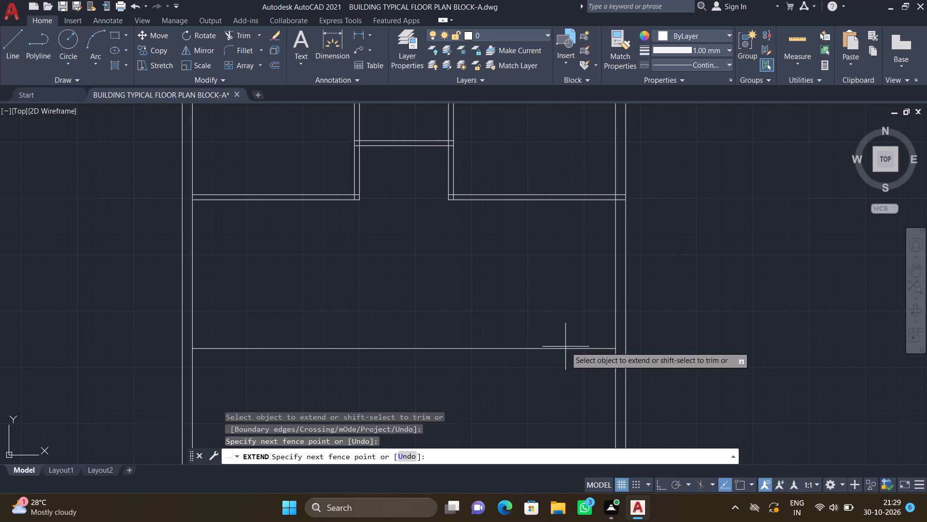
left_click(583, 348)
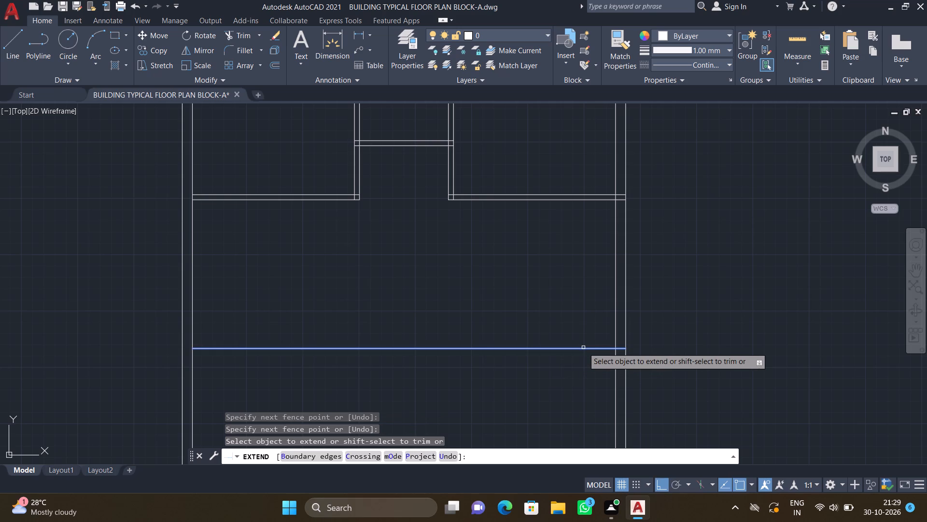
left_click(584, 348)
left_click(219, 349)
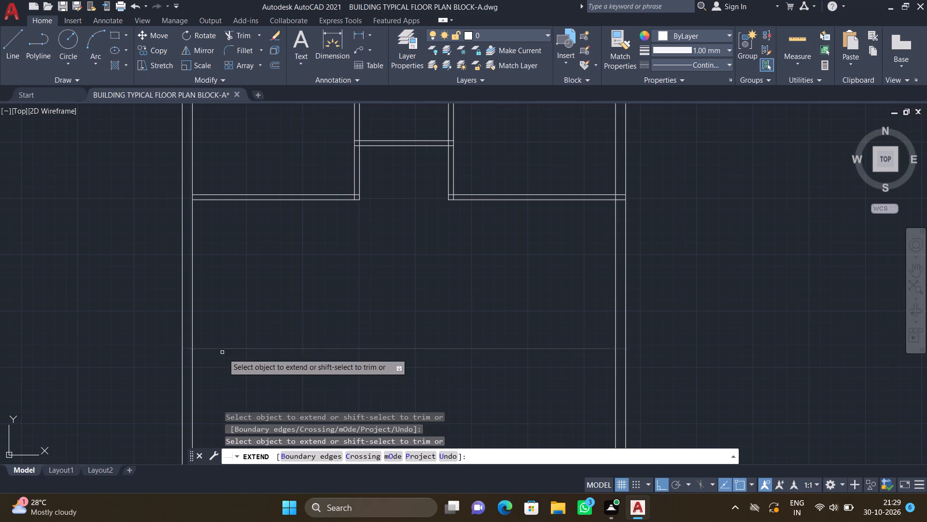
key("Return")
Offset the extended full-width horizontal line 4.5" to the south to form a partition wall.
key("o")
key("Return")
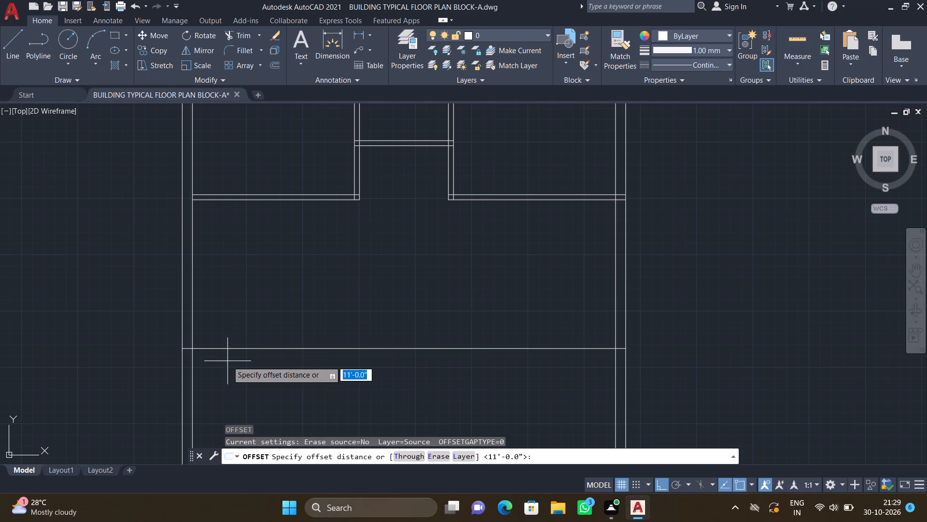
type("4.5\"")
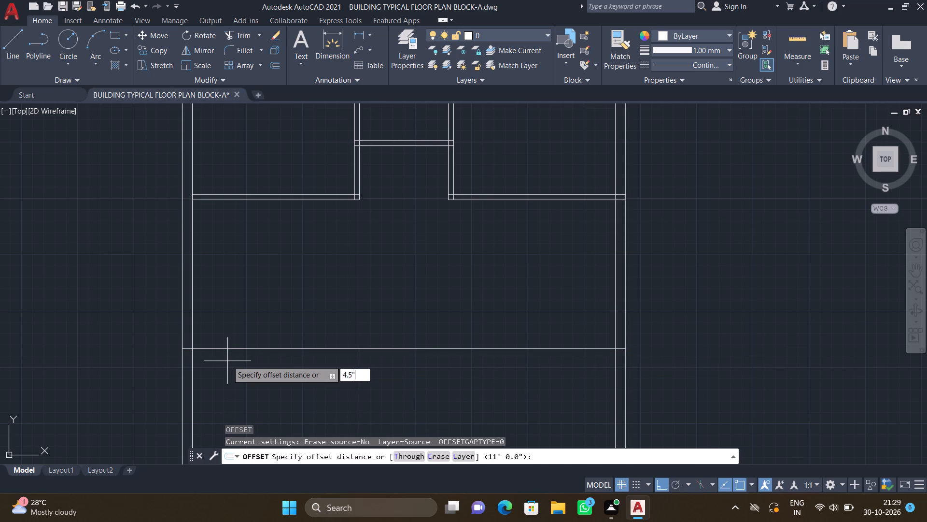
key("Return")
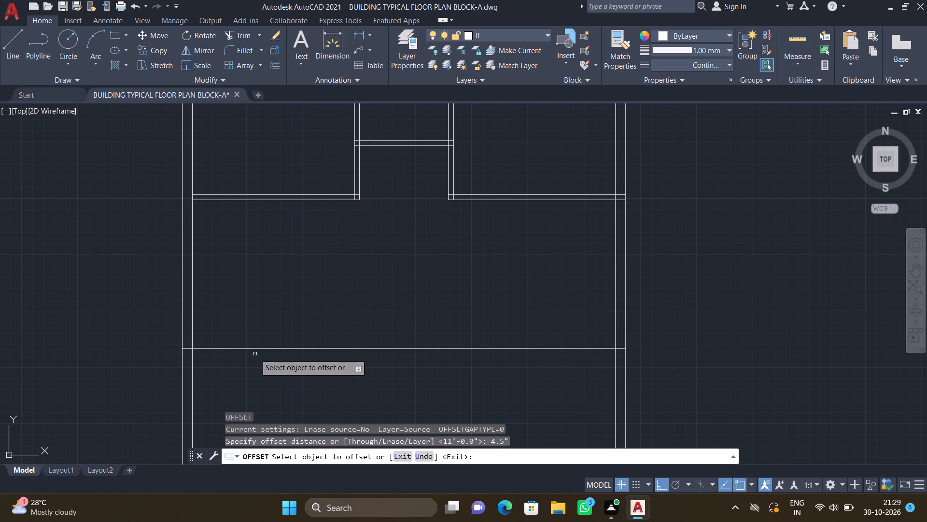
left_click_drag(258, 349, 259, 355)
left_click(260, 382)
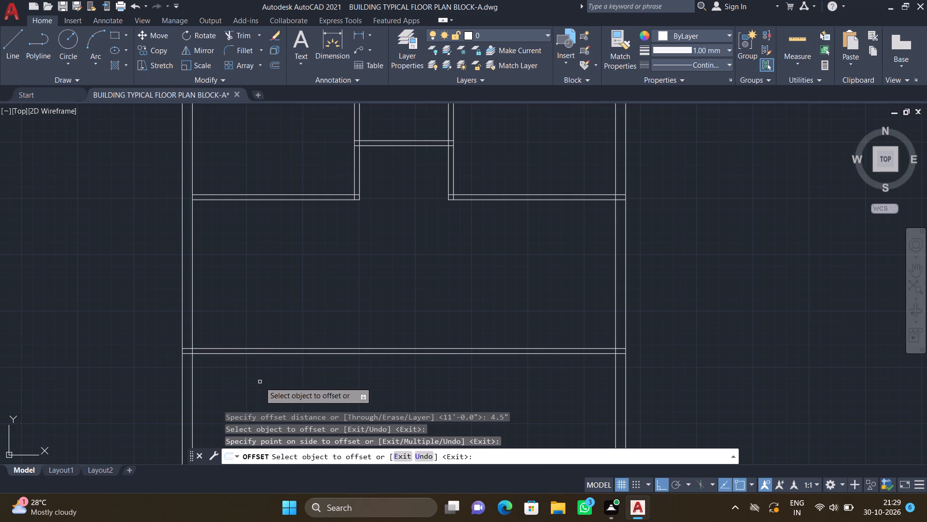
key("Return")
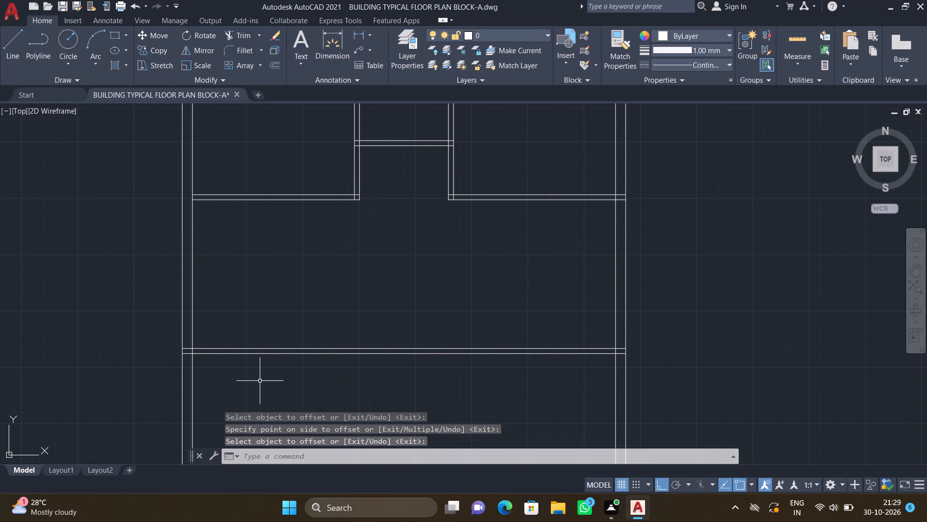
Extend both lines of the west bay's horizontal partition wall to the outer face of the west wall.
scroll(265, 386, "down", 2)
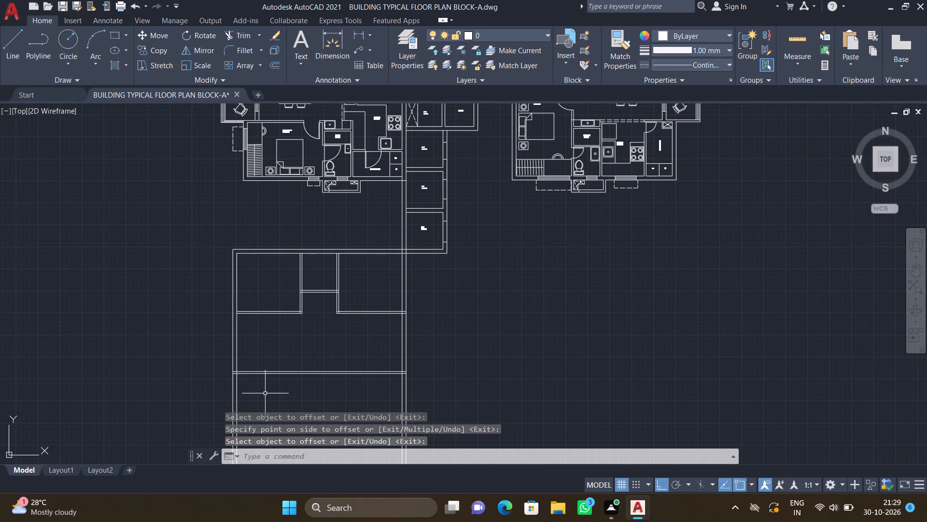
scroll(293, 342, "down", 2)
scroll(270, 411, "up", 1)
scroll(297, 366, "up", 2)
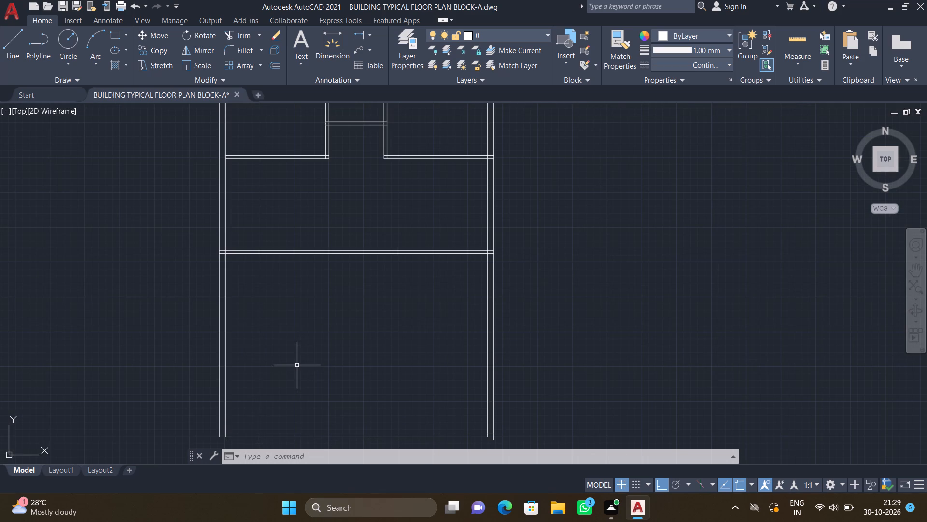
scroll(236, 170, "up", 1)
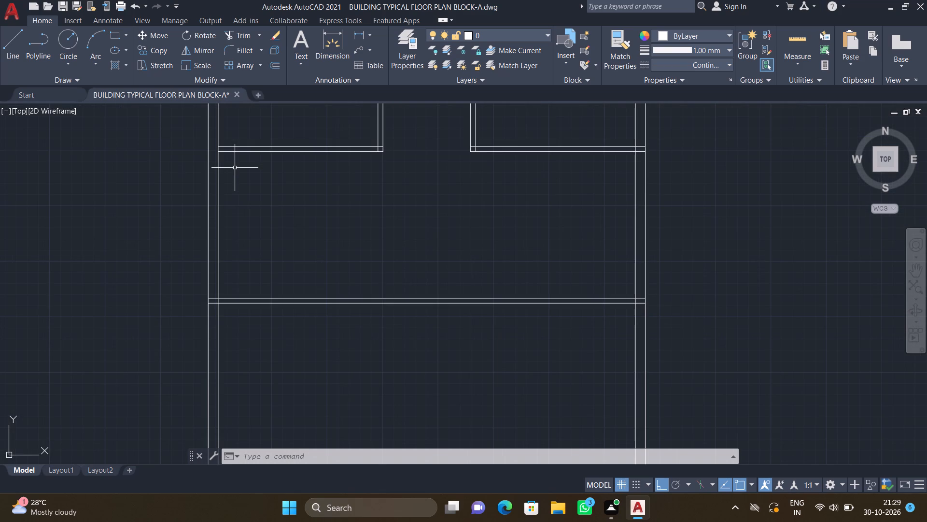
type("EX")
key("Return")
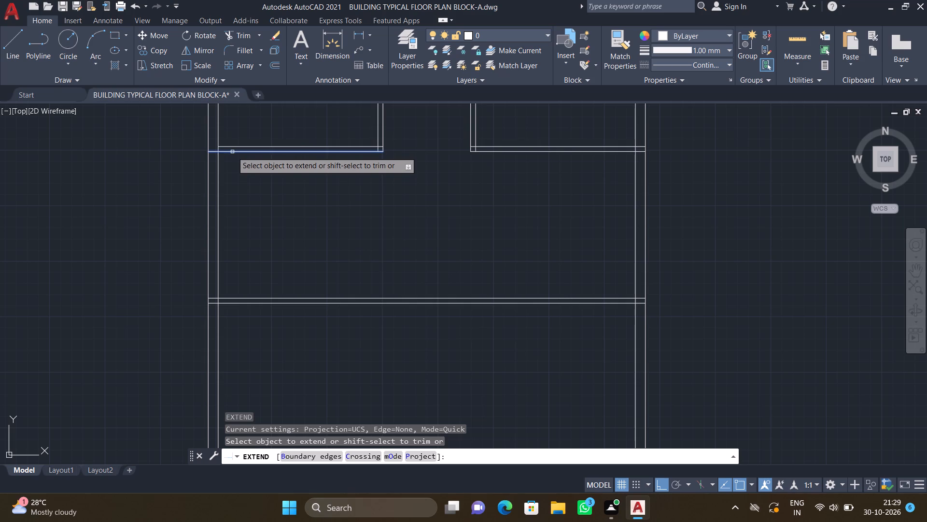
left_click(232, 152)
left_click(234, 147)
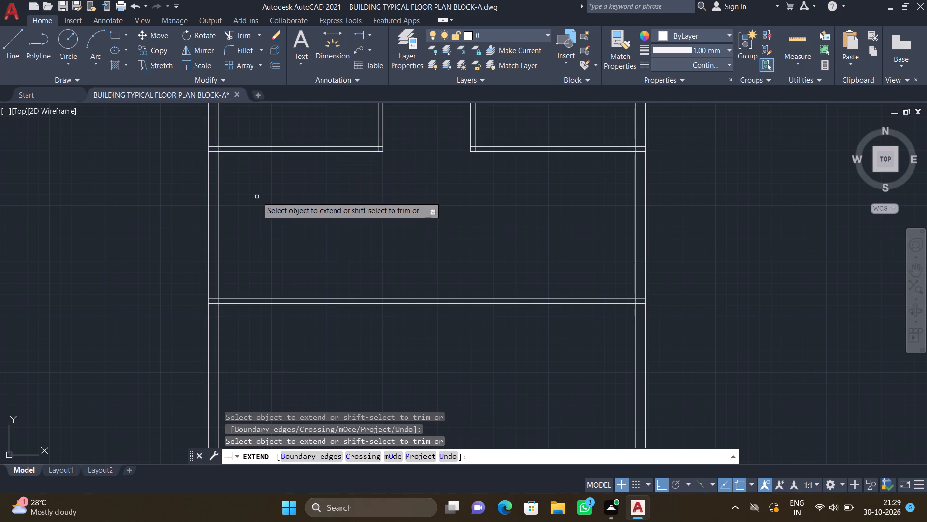
key("Return")
Offset the south face of the full-width partition wall 13'1" to the south.
key("o")
key("Return")
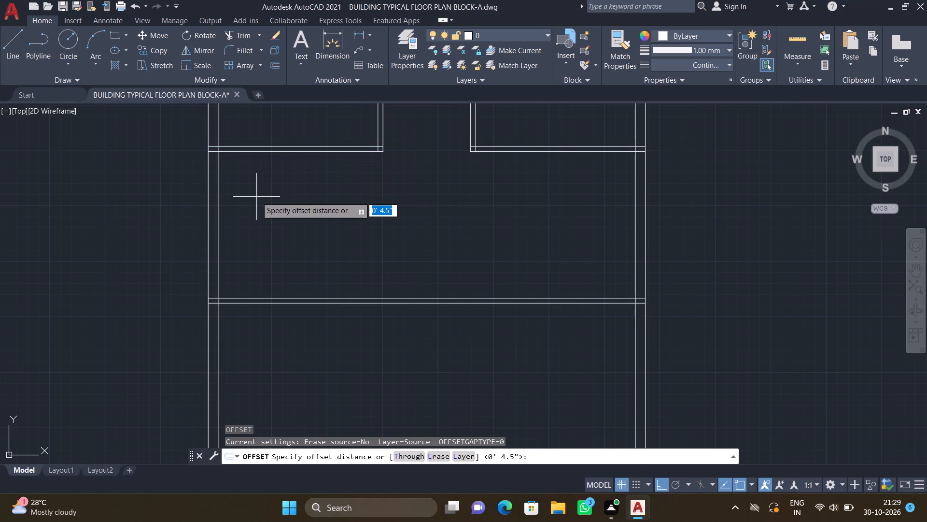
type("13'")
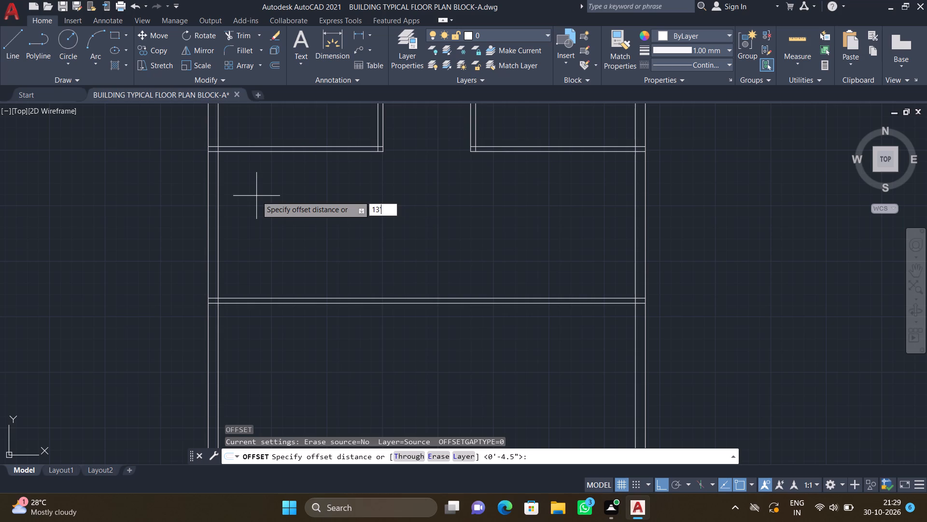
type("1\"")
key("Return")
scroll(242, 215, "down", 2)
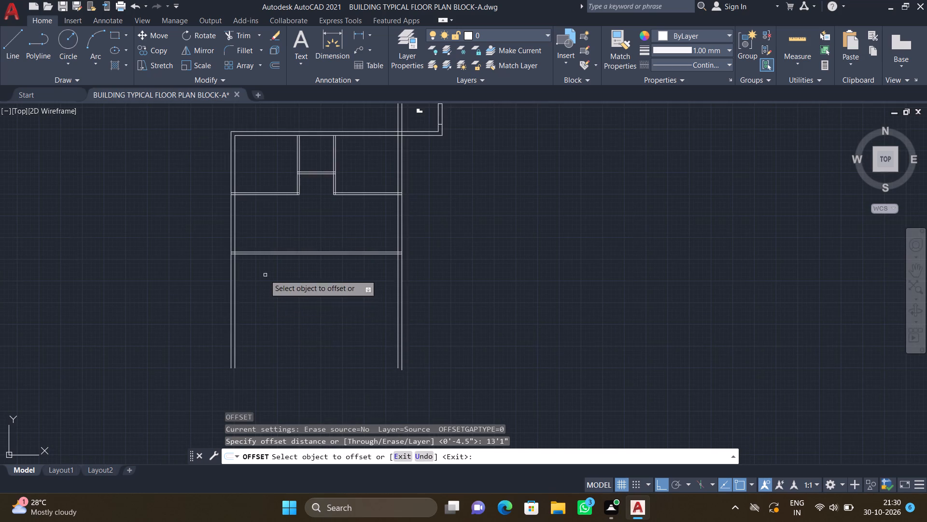
scroll(264, 271, "up", 2)
left_click(274, 226)
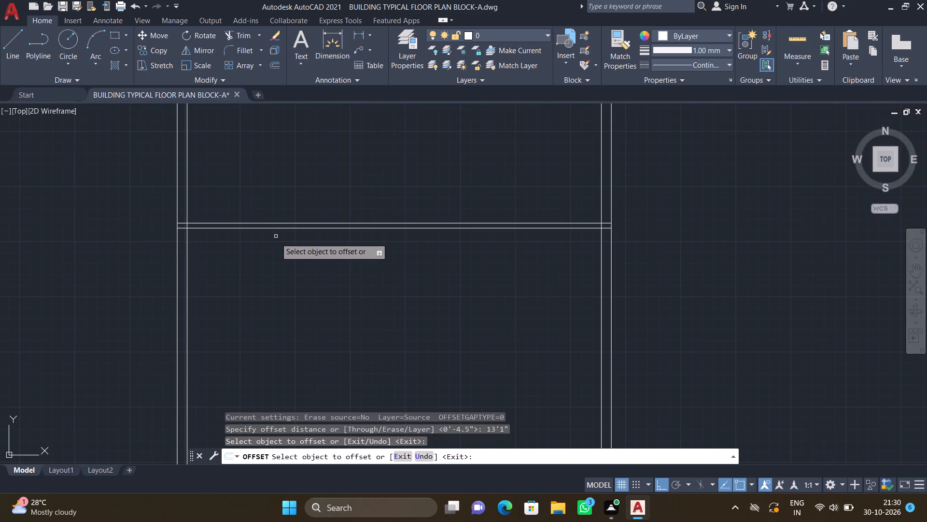
left_click(299, 227)
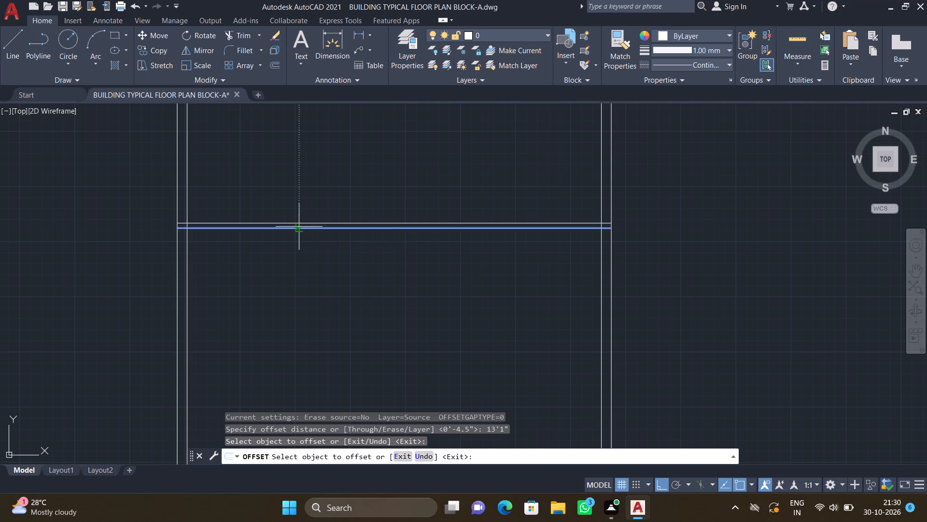
left_click(284, 335)
key("Return")
Offset the southernmost full-width horizontal line 9" to the south to form the outer wall.
key("o")
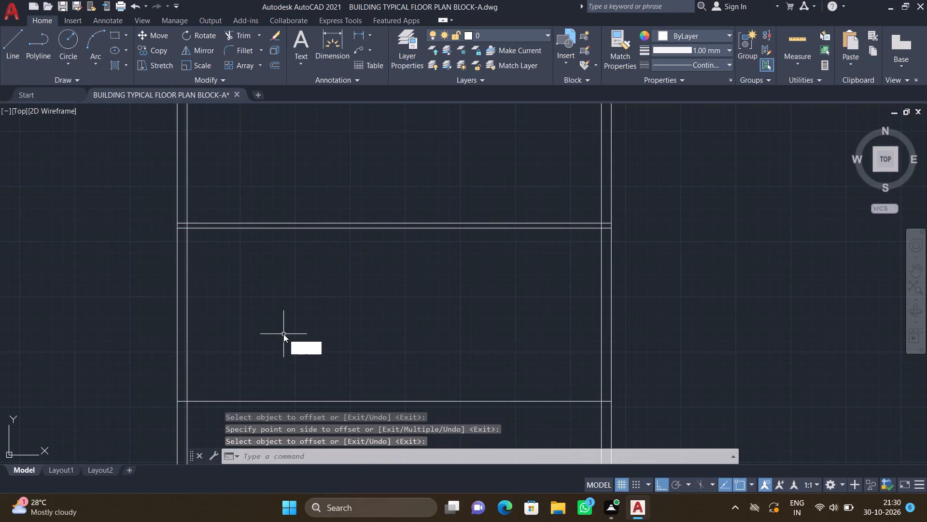
key("Return")
key("9")
key("shift+quotedbl")
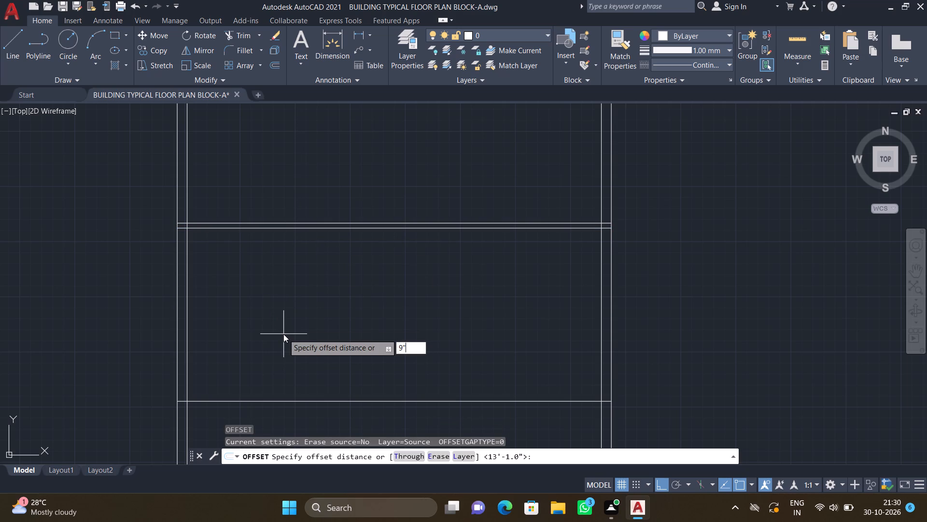
key("Return")
scroll(249, 372, "down", 2)
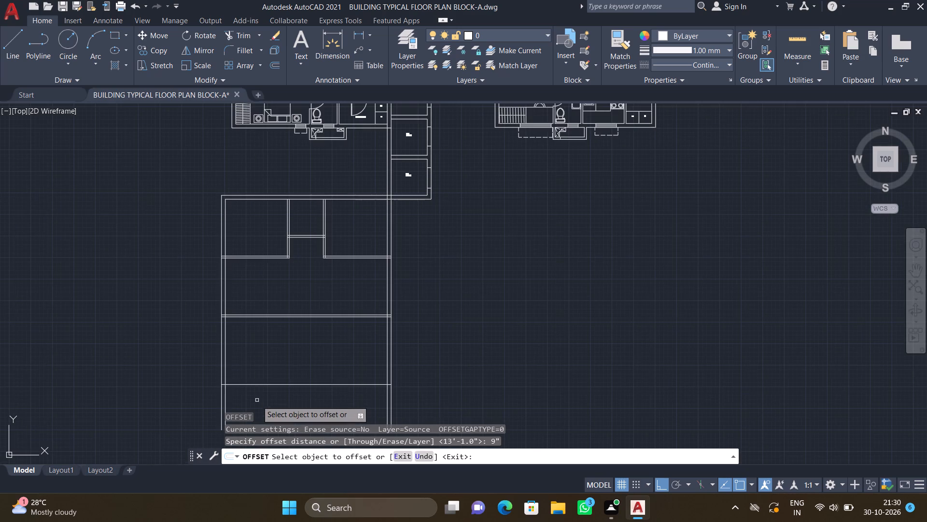
scroll(261, 396, "up", 1)
left_click_drag(268, 377, 269, 381)
left_click(270, 411)
key("Return")
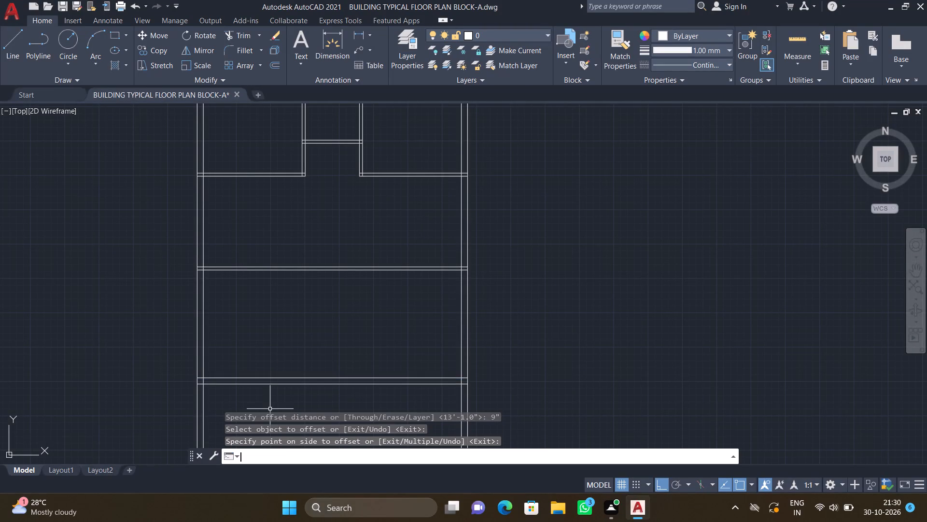
scroll(264, 422, "down", 5)
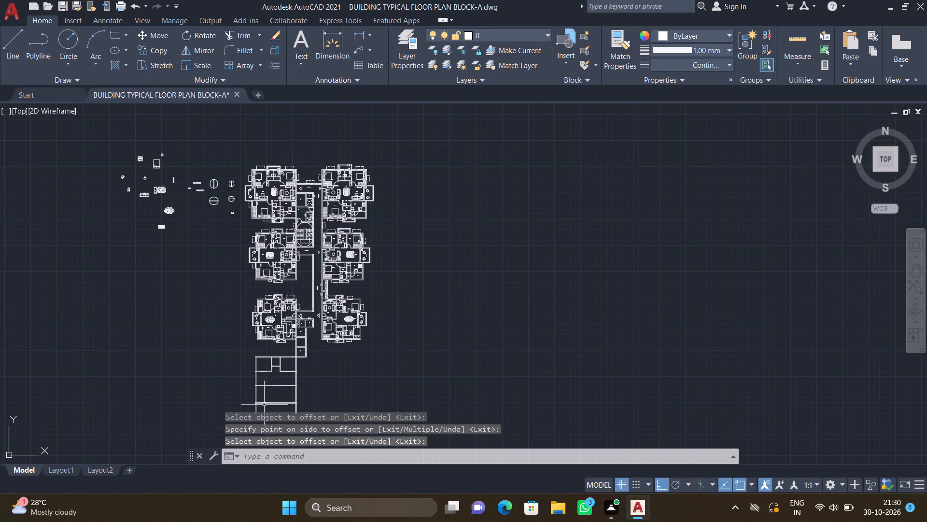
Trim the ends of the west and east outer wall lines that project south past the new south wall.
scroll(268, 325, "down", 2)
scroll(257, 382, "up", 2)
scroll(295, 338, "up", 2)
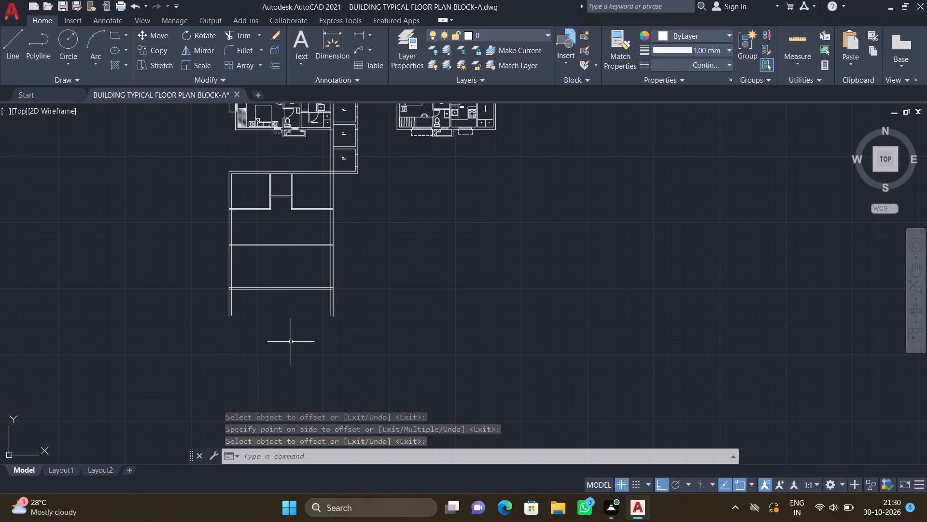
type("TR")
key("Return")
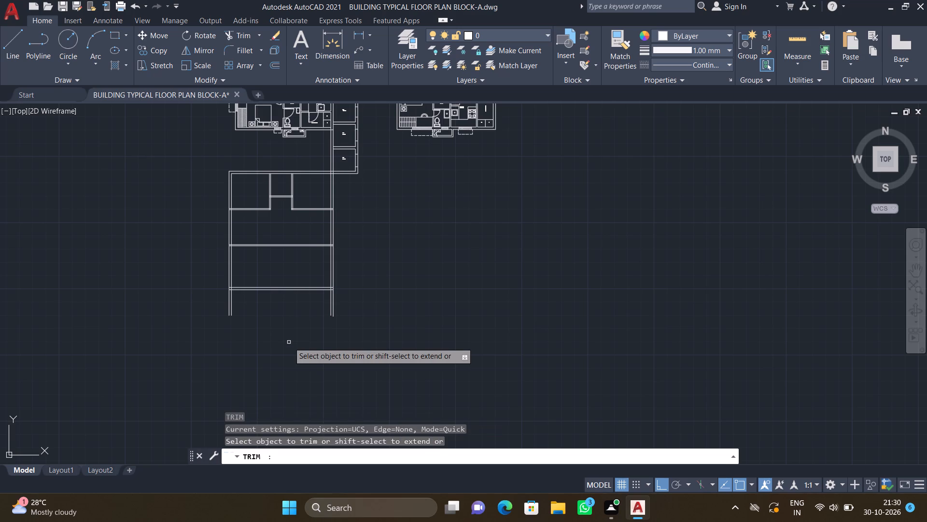
scroll(222, 305, "up", 2)
left_click_drag(222, 307, 243, 307)
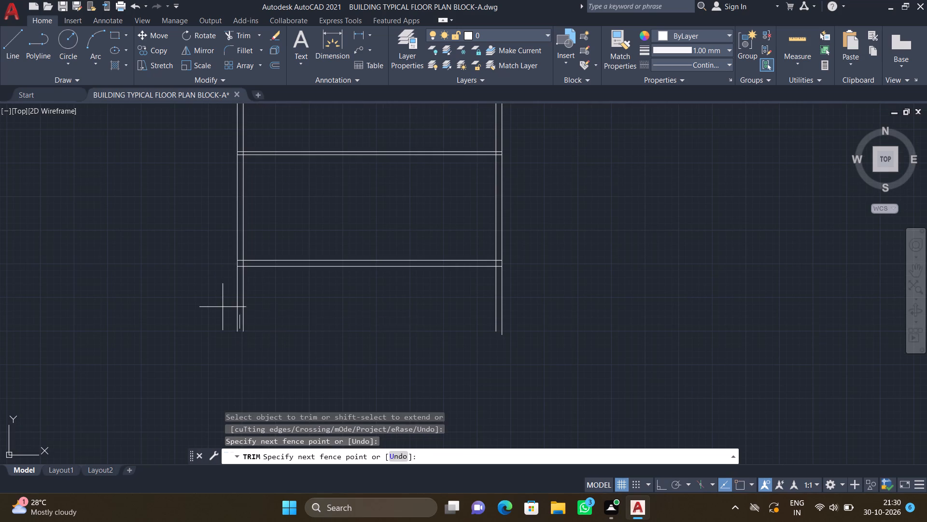
left_click_drag(243, 307, 263, 311)
scroll(499, 289, "up", 2)
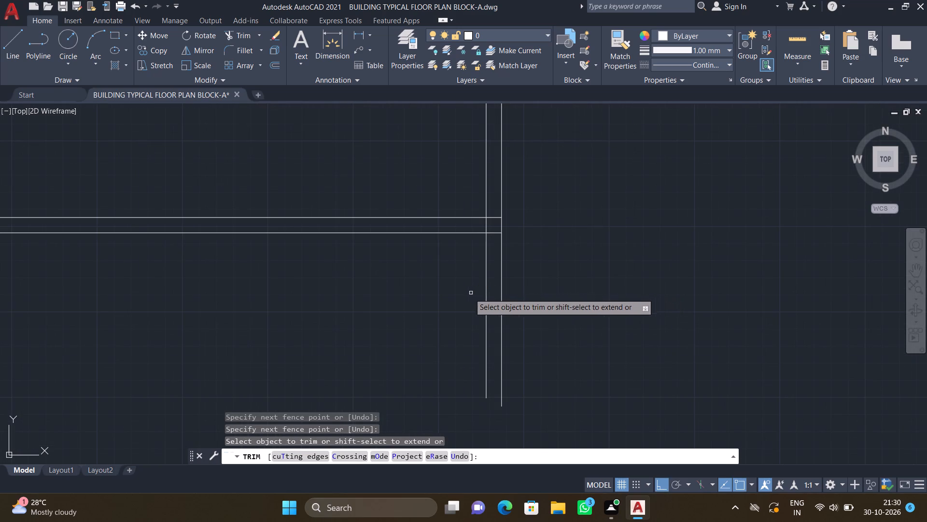
left_click_drag(469, 293, 548, 308)
key("Return")
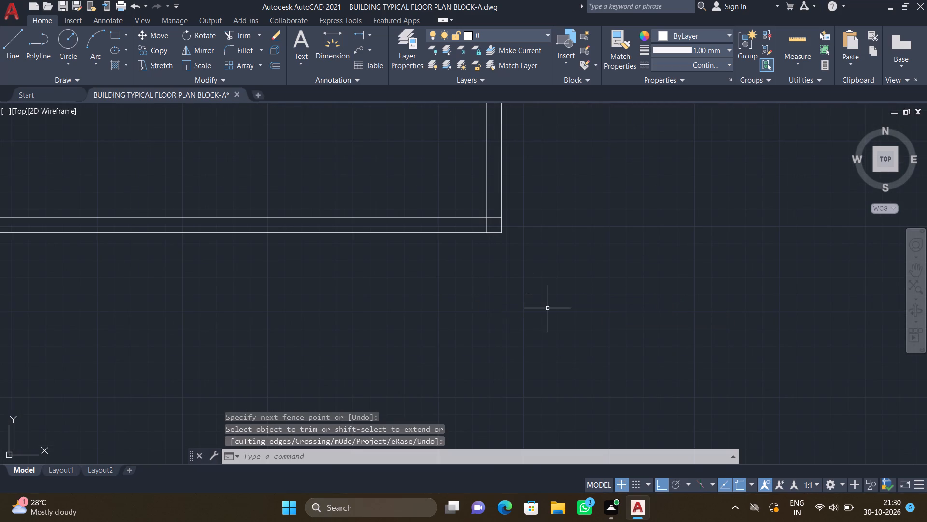
Offset the inner face of the west wall 13'7" to the east.
scroll(499, 318, "down", 3)
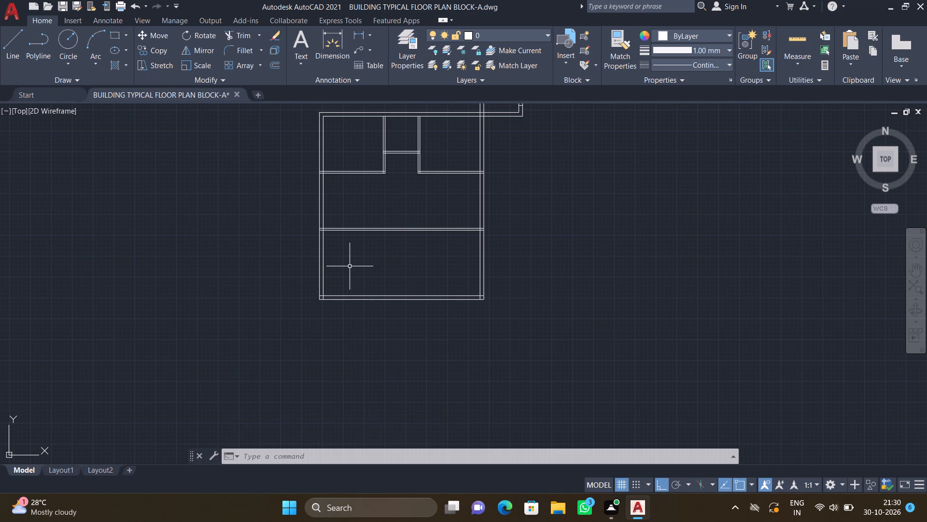
key("o")
key("Return")
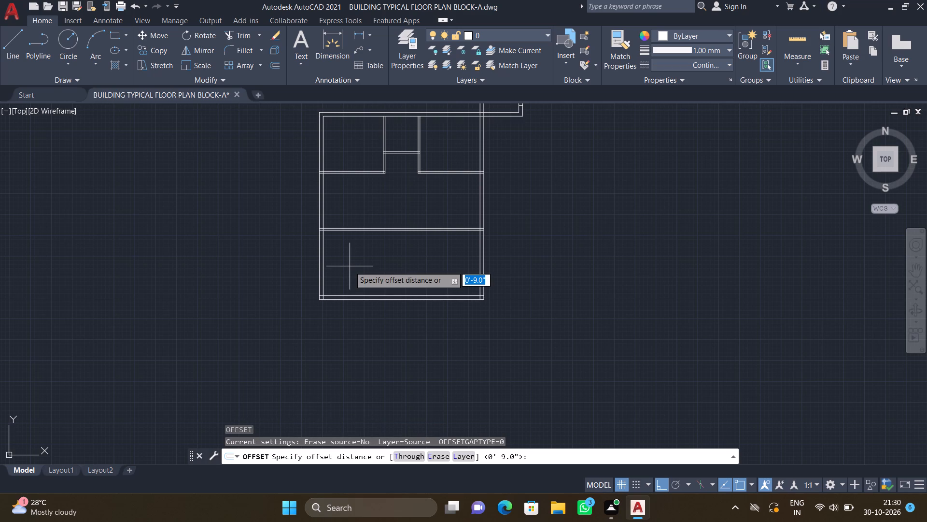
type("13'")
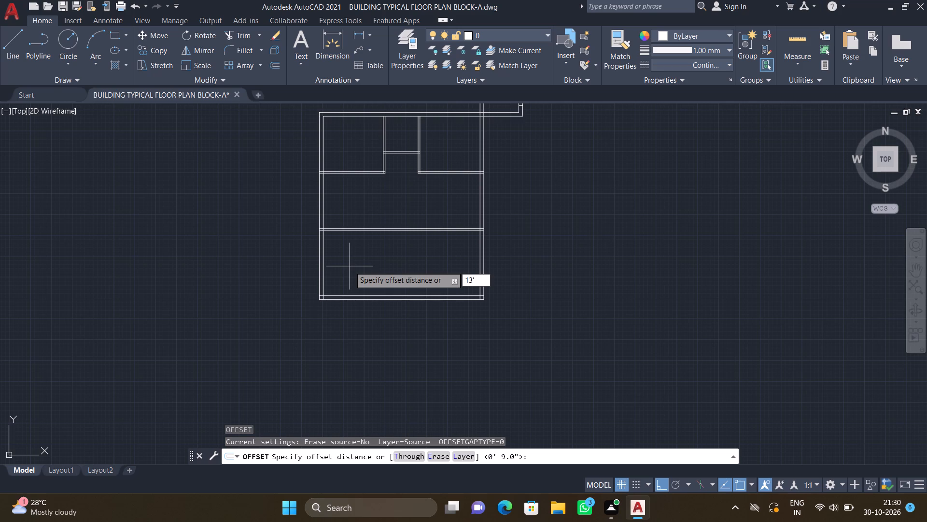
key("7")
key("shift+quotedbl")
key("Return")
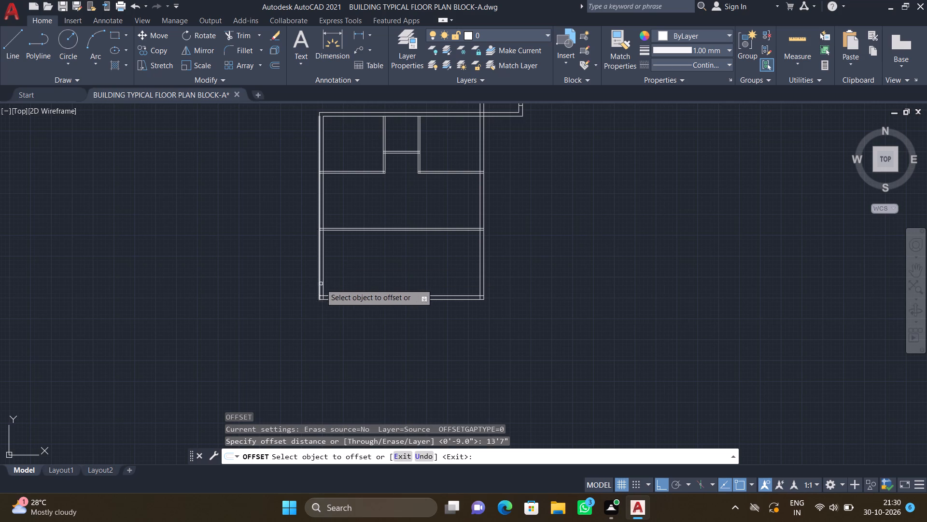
scroll(321, 284, "up", 2)
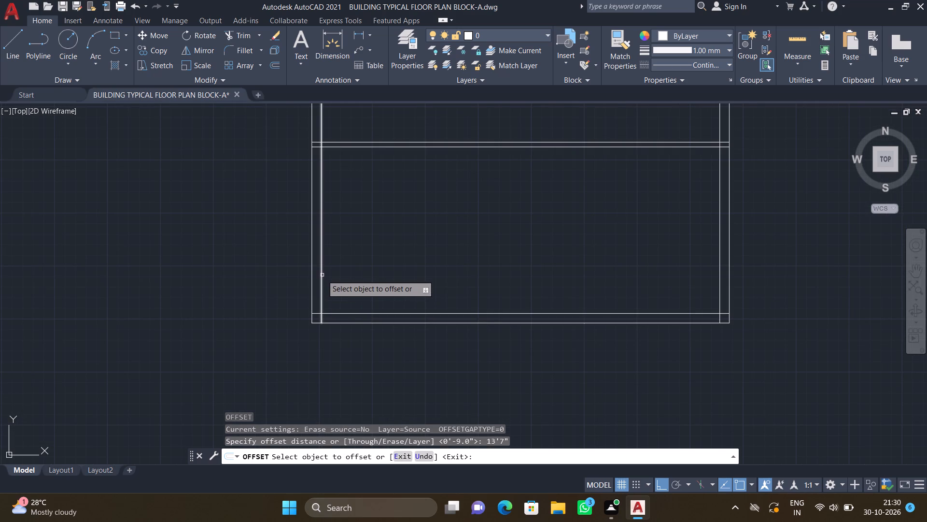
left_click(322, 275)
left_click(471, 283)
key("Return")
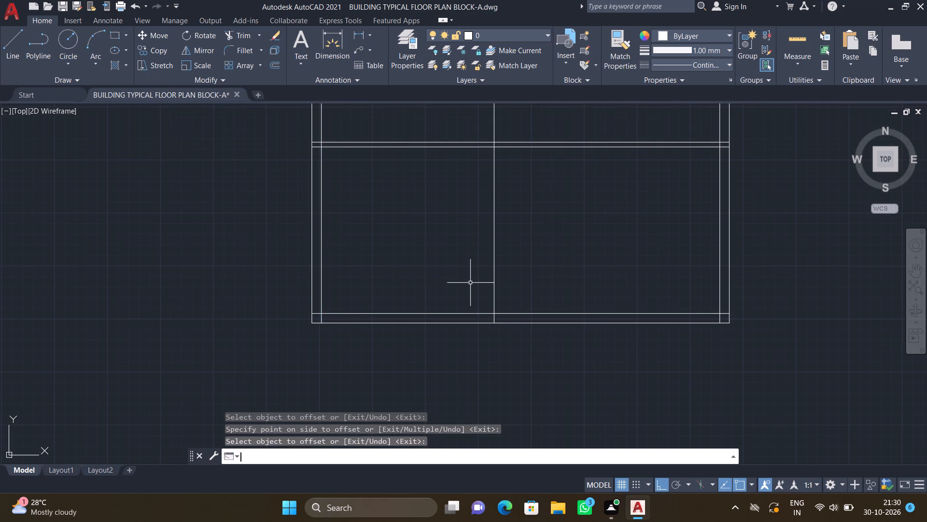
Trim the new vertical line out of the middle room and delete its leftover piece between the two northern partitions.
type("TR")
key("Return")
scroll(464, 283, "down", 2)
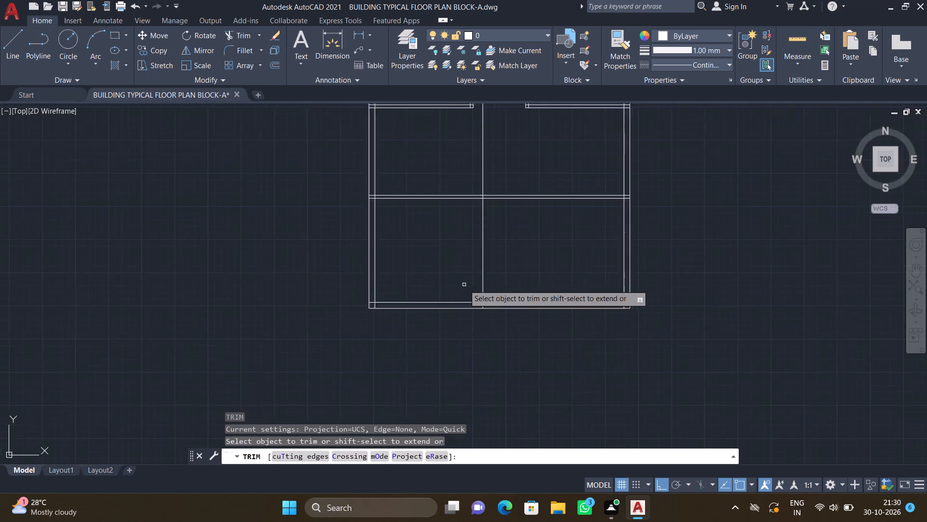
scroll(464, 285, "down", 1)
left_click(475, 204)
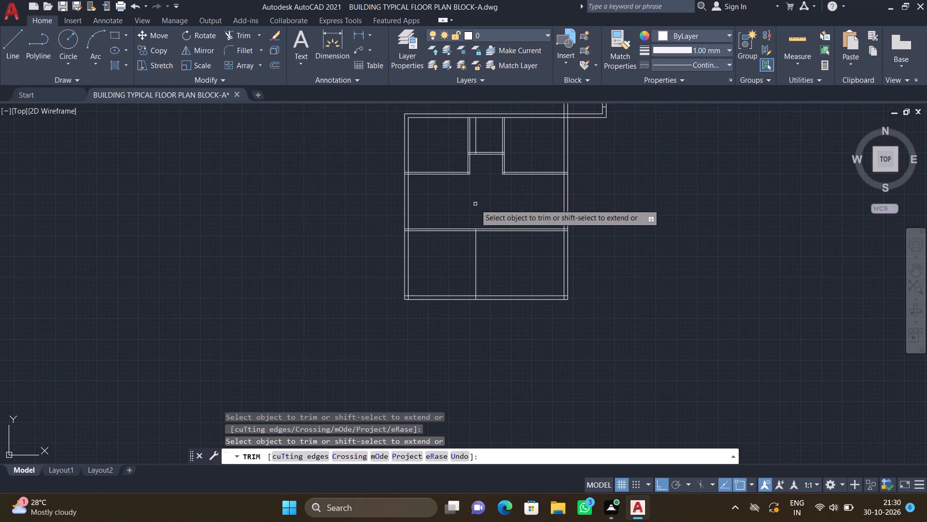
key("Return")
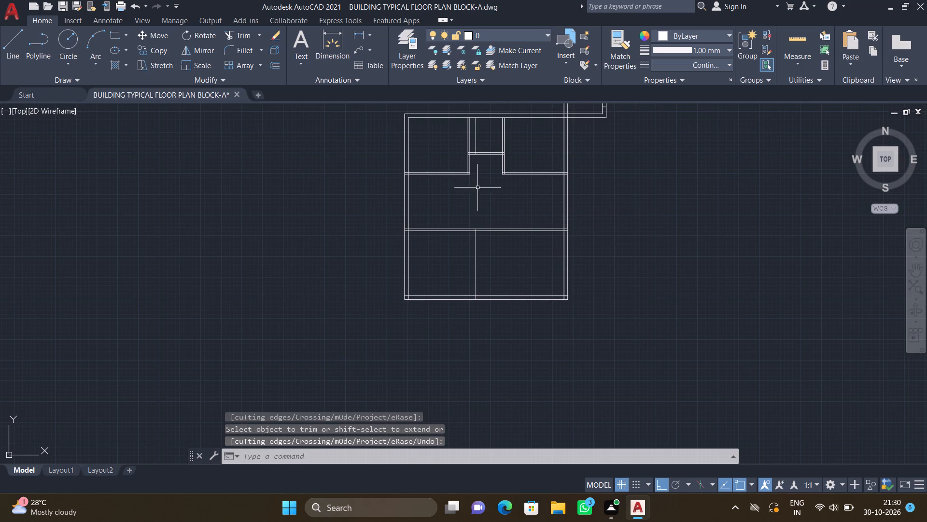
scroll(485, 123, "up", 1)
left_click(470, 135)
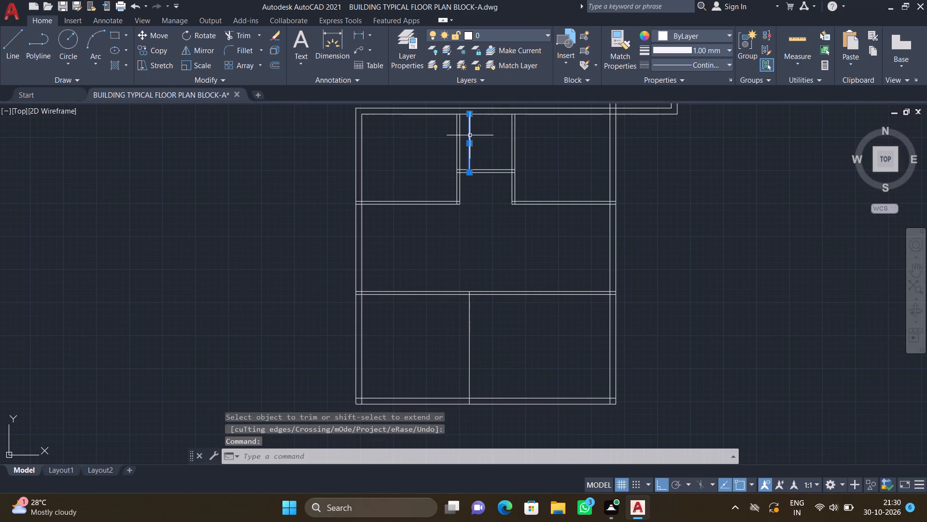
key("Delete")
Offset the vertical line in the southernmost room 4.5" to the east to form a partition wall.
scroll(464, 348, "up", 2)
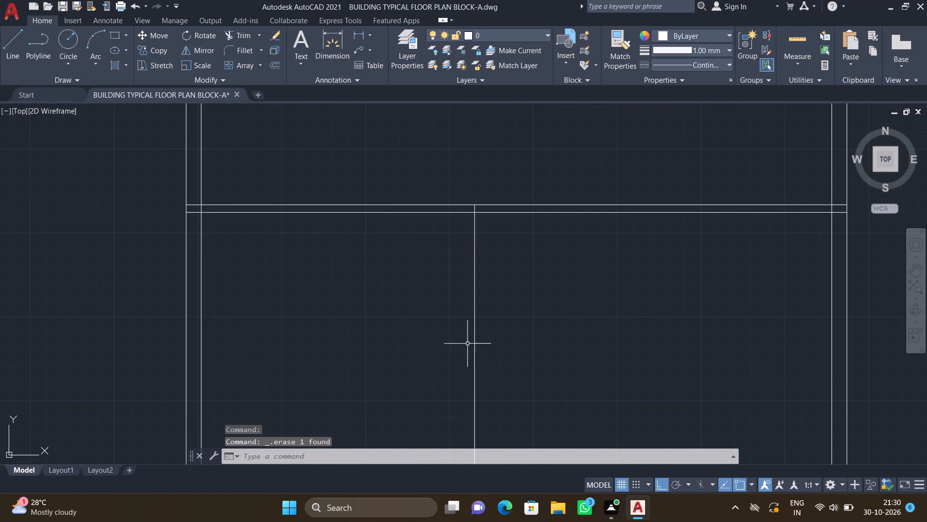
key("o")
key("Return")
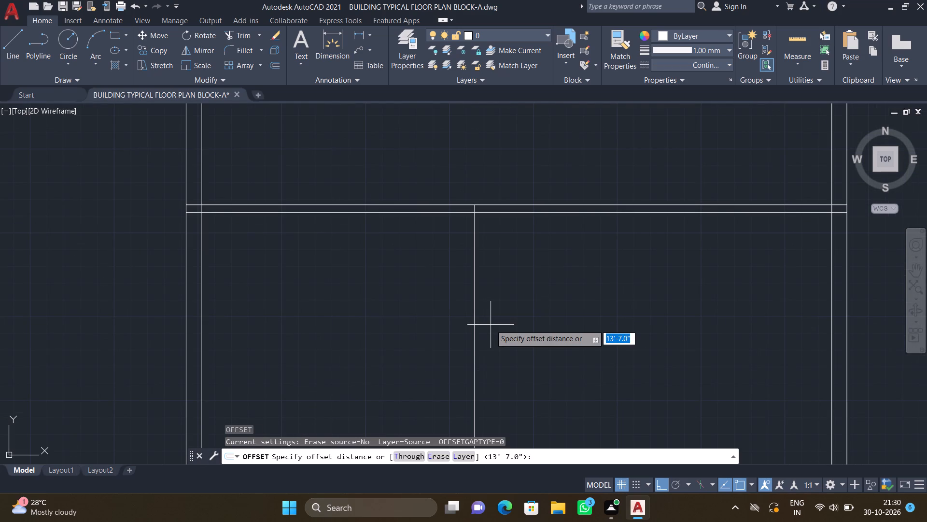
type("4.5\"")
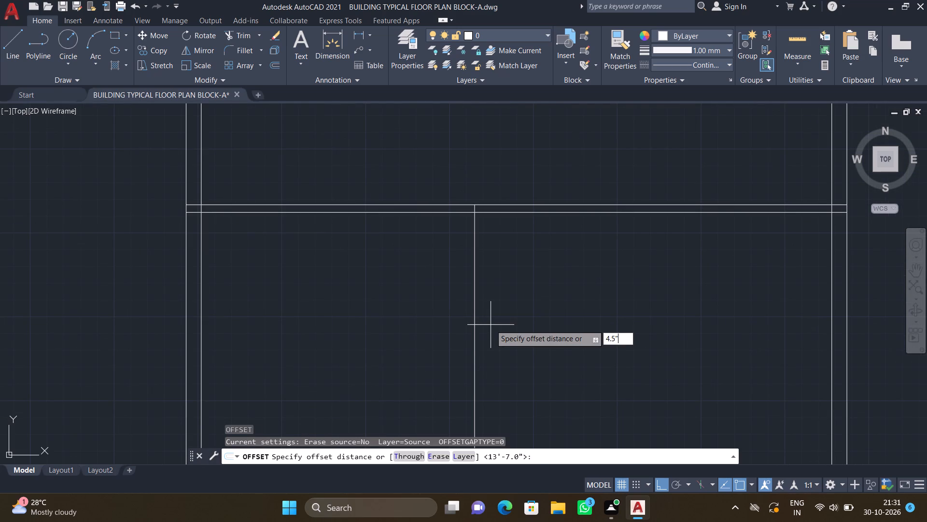
key("Return")
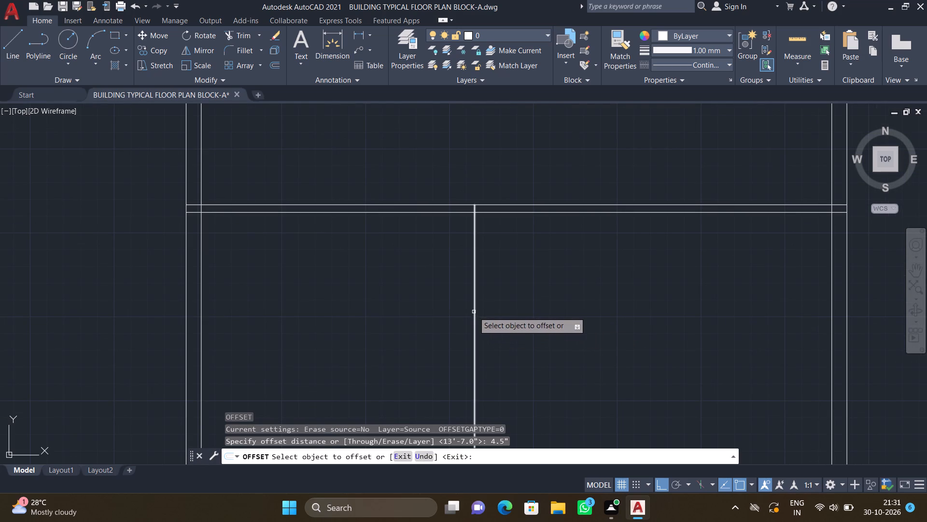
left_click_drag(474, 312, 484, 313)
left_click(516, 313)
key("Return")
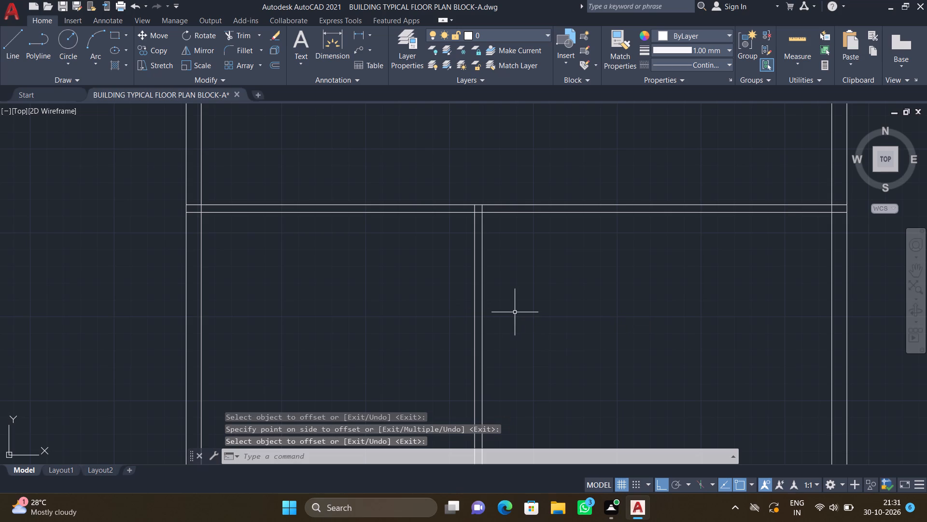
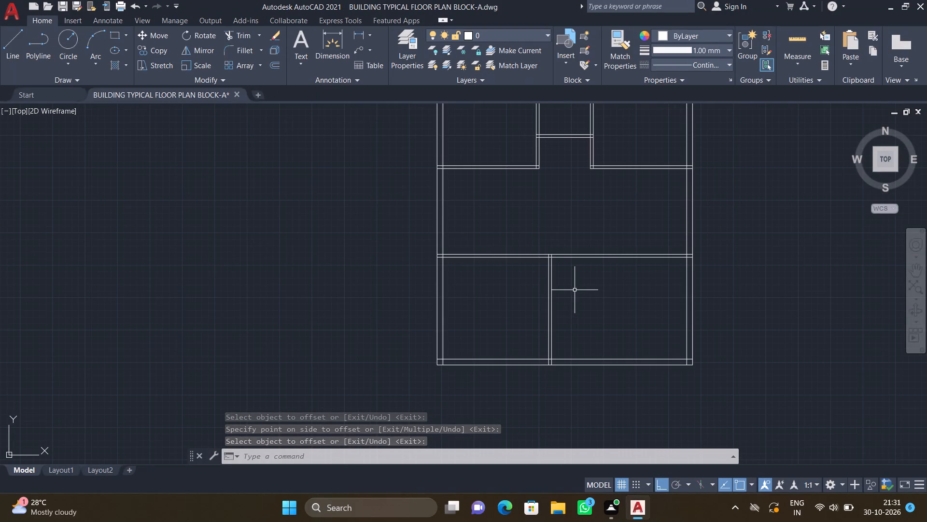
Offset the right-hand line of the vertical partition in the bottom room 5' to the right.
key("o")
key("Return")
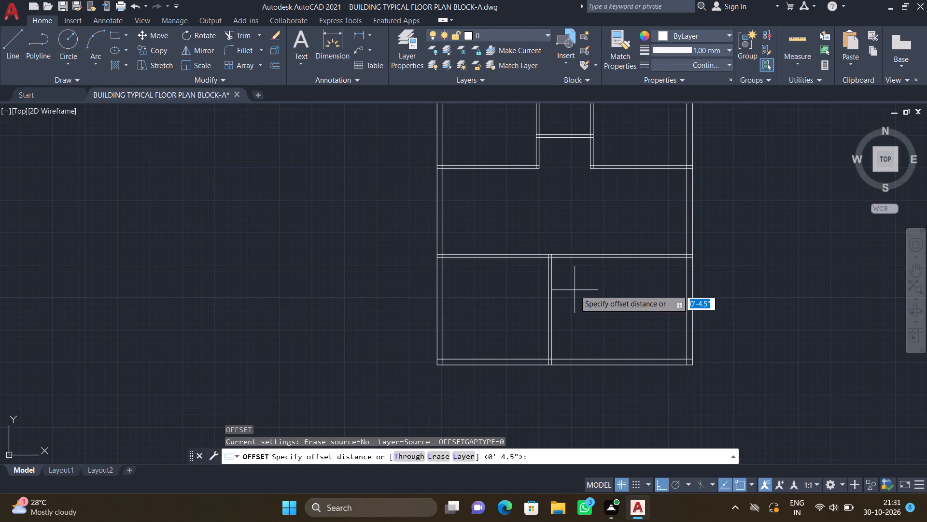
type("5'")
key("Return")
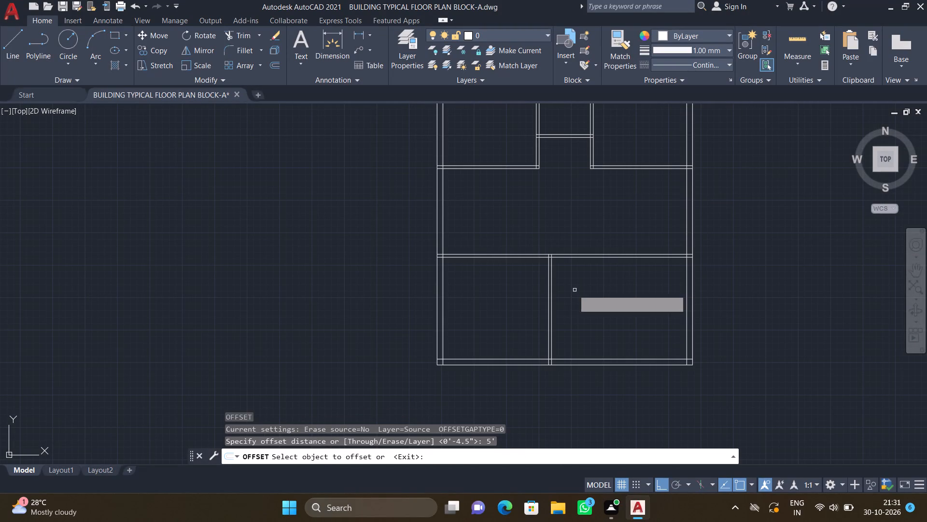
scroll(553, 324, "up", 2)
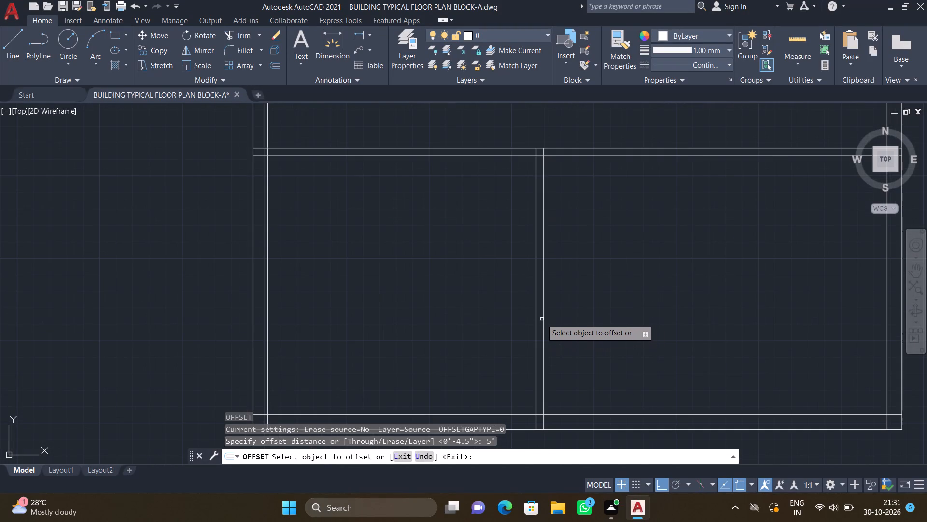
left_click_drag(543, 318, 552, 319)
left_click(645, 321)
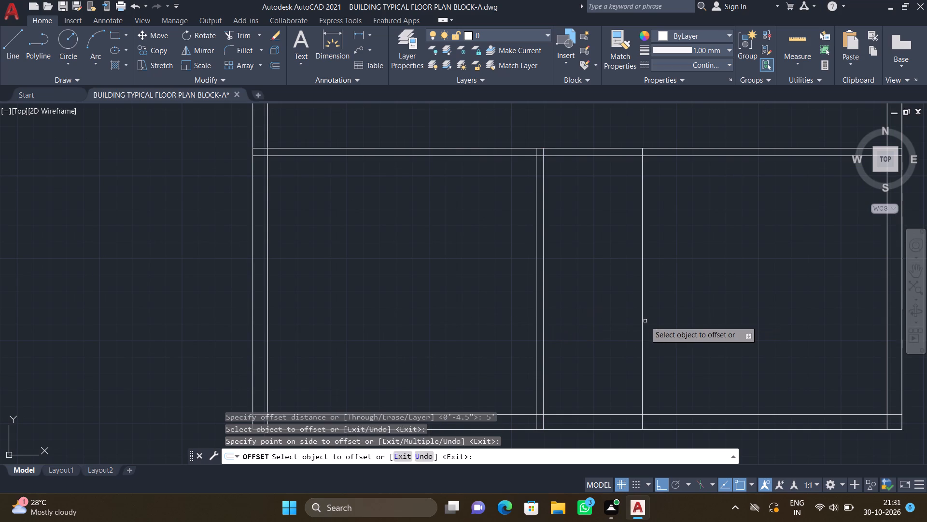
key("Return")
Offset the new vertical line 4.5" to the right to give the second partition its thickness.
key("o")
key("Return")
type("4.5\"")
key("Return")
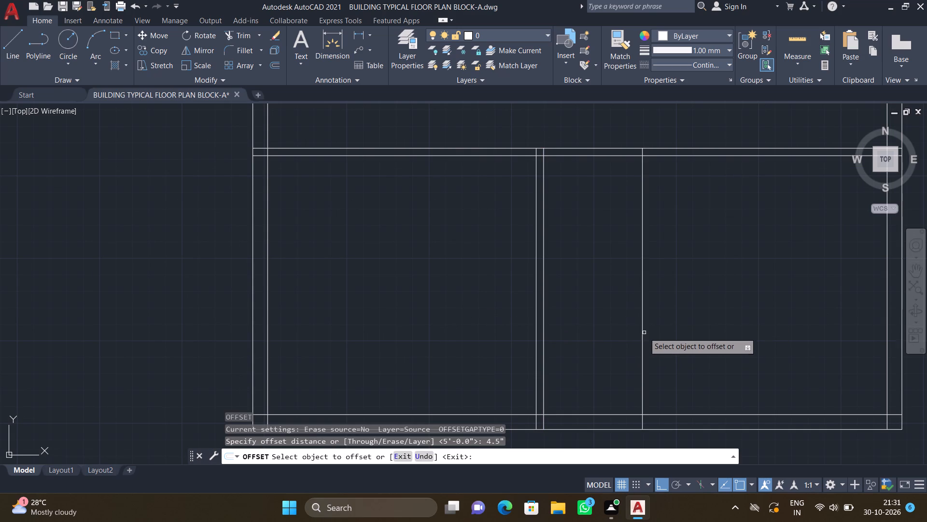
left_click(643, 330)
left_click(688, 332)
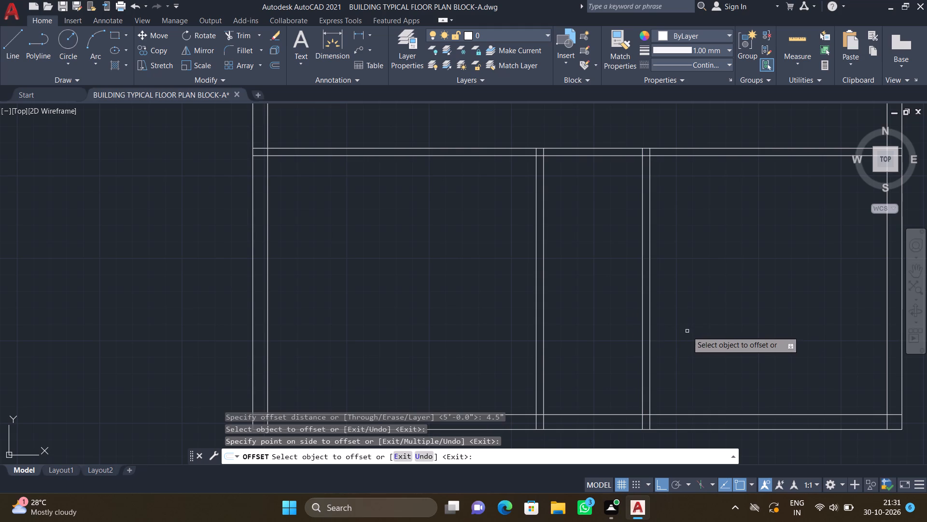
key("Return")
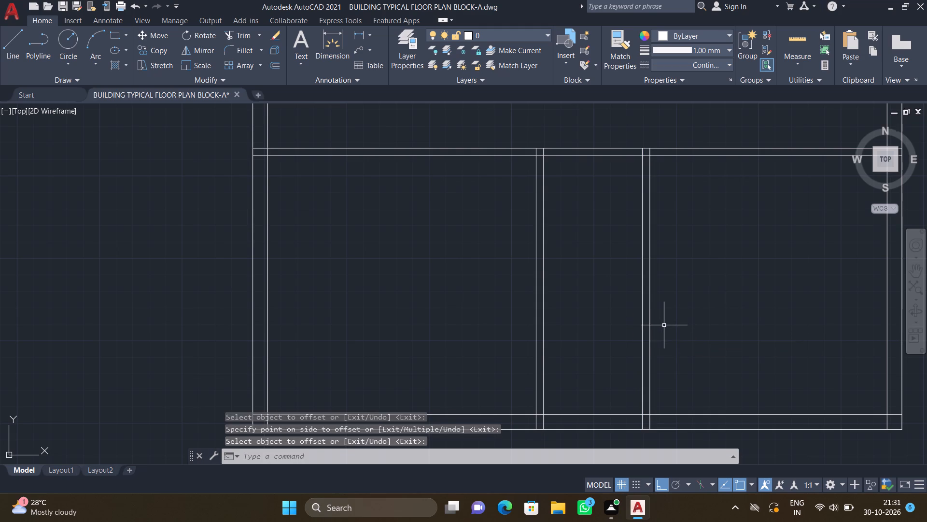
Offset the inner line of the bottom exterior wall 9' upward across the lower rooms.
scroll(668, 356, "down", 1)
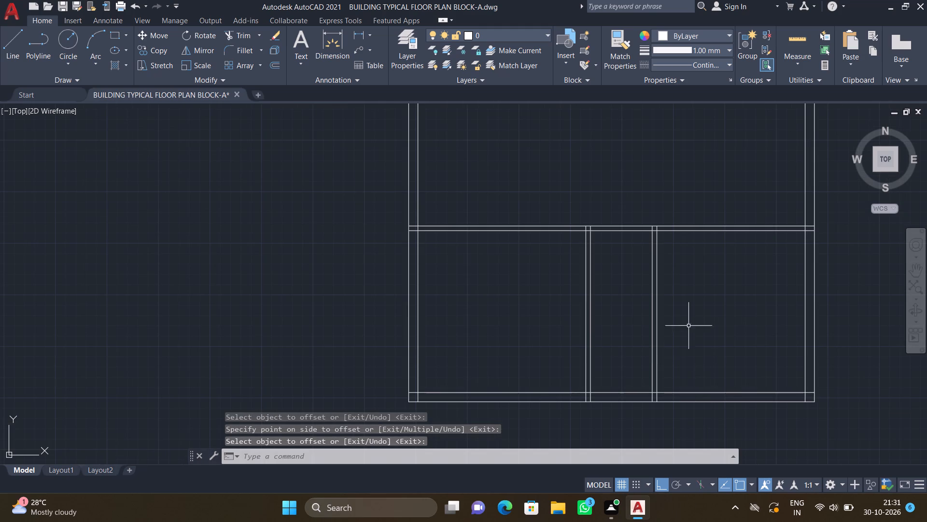
scroll(699, 306, "up", 1)
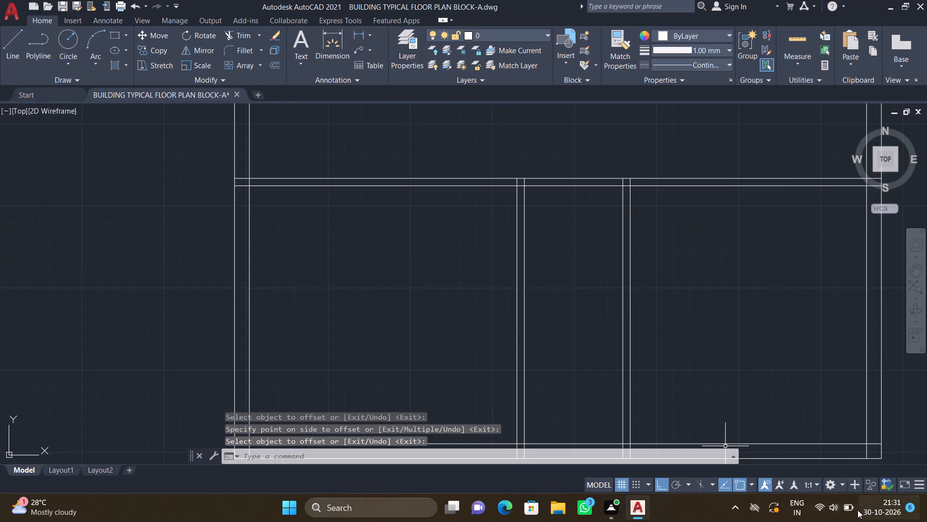
scroll(771, 397, "down", 2)
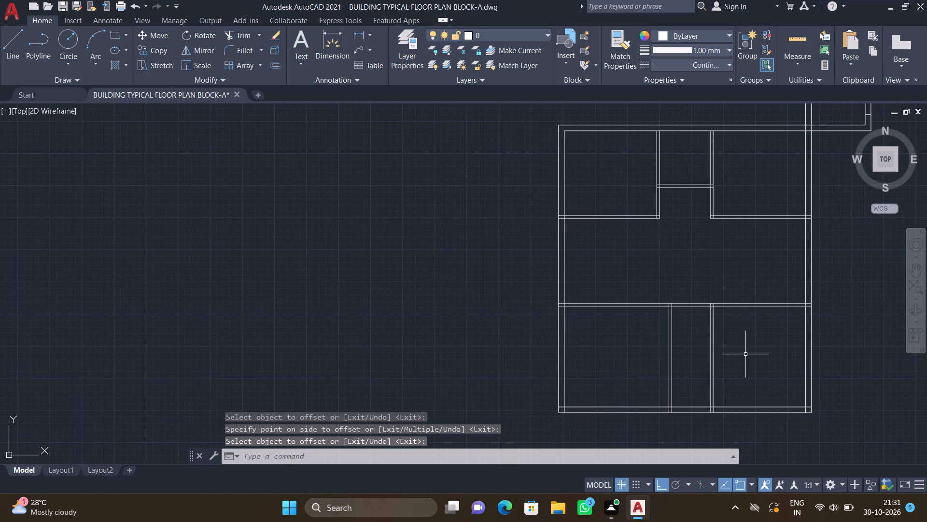
scroll(621, 278, "down", 1)
scroll(706, 324, "up", 3)
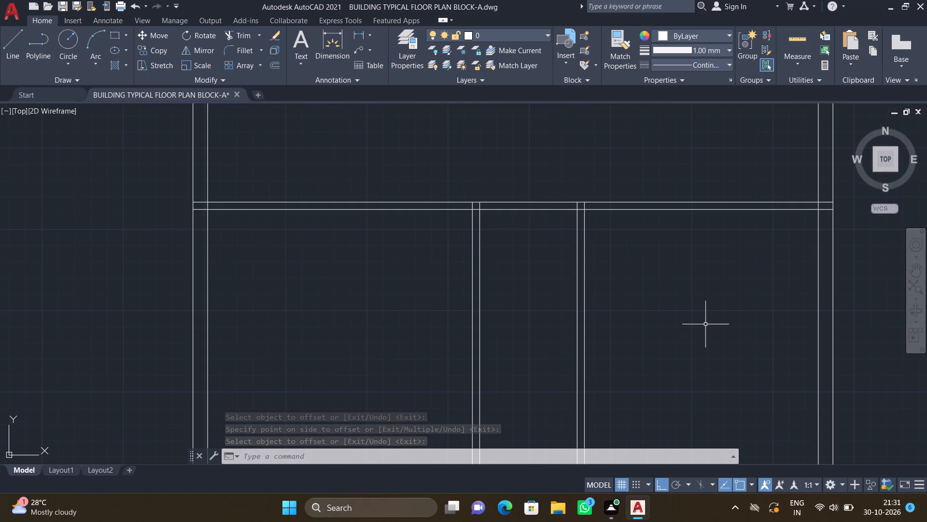
key("o")
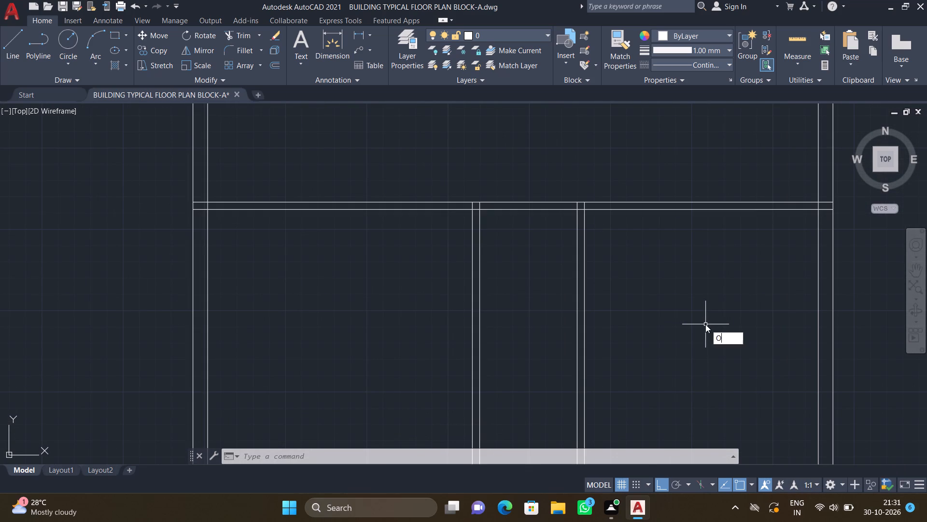
key("Return")
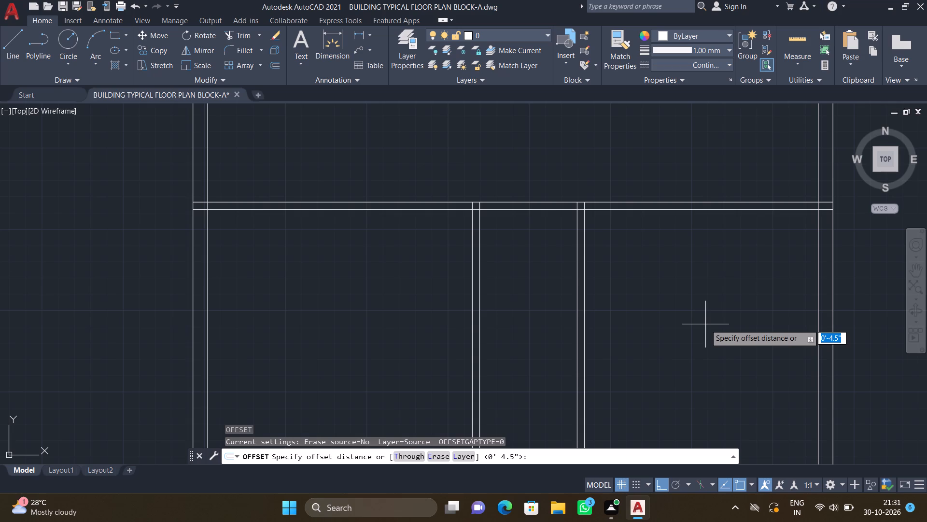
type("9'")
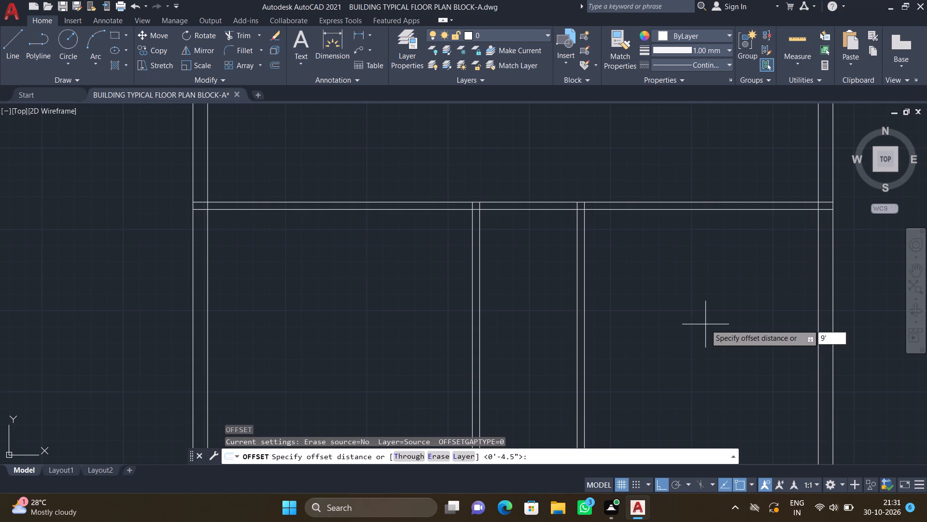
key("Return")
scroll(630, 328, "down", 2)
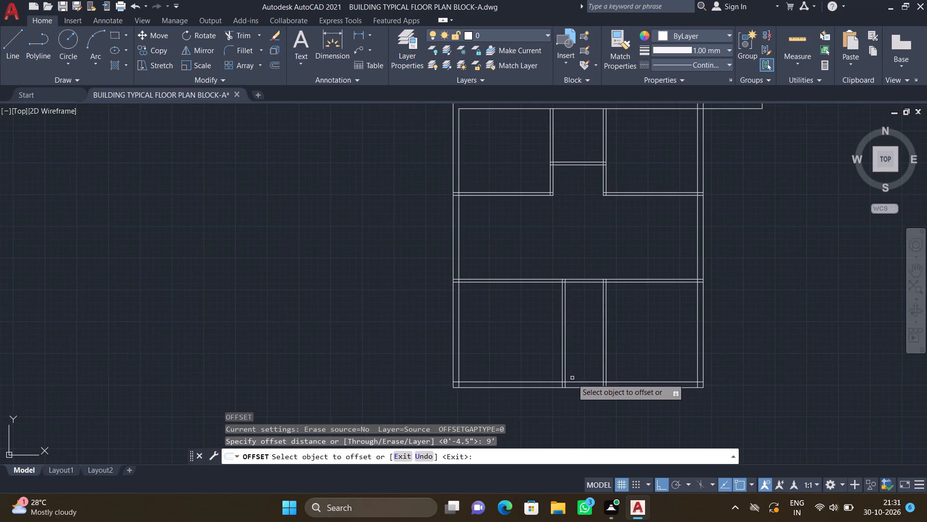
scroll(575, 378, "up", 1)
left_click(574, 385)
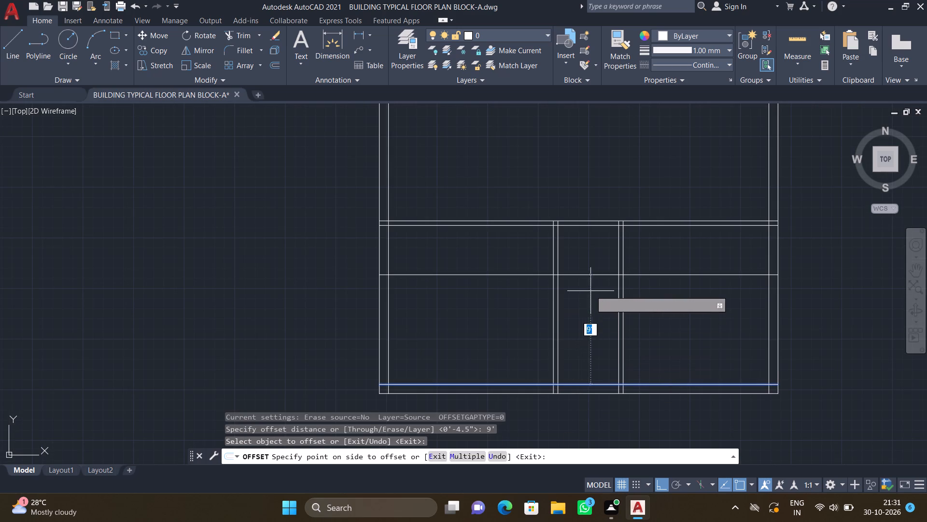
left_click(590, 290)
key("Return")
Trim the 9' offset line on both sides, including inside the outer walls, leaving only the part between the two vertical partitions.
type("TR")
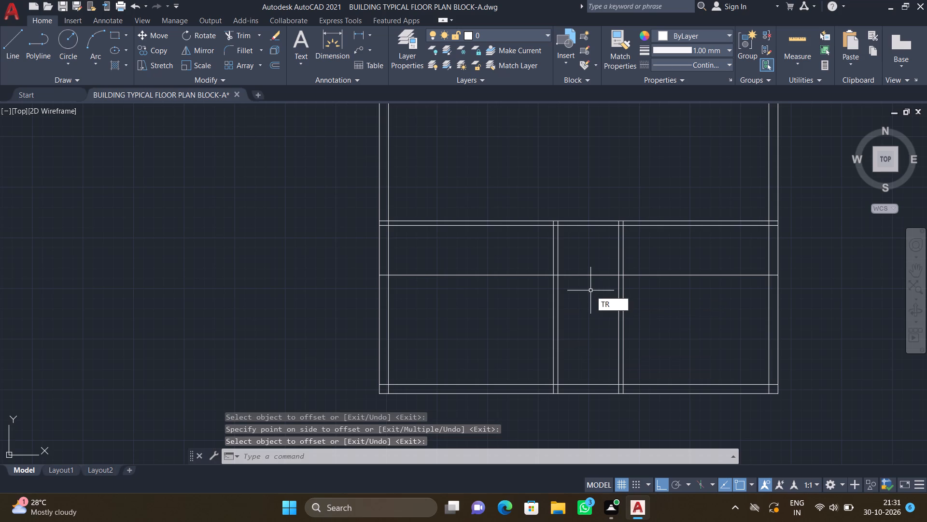
key("Return")
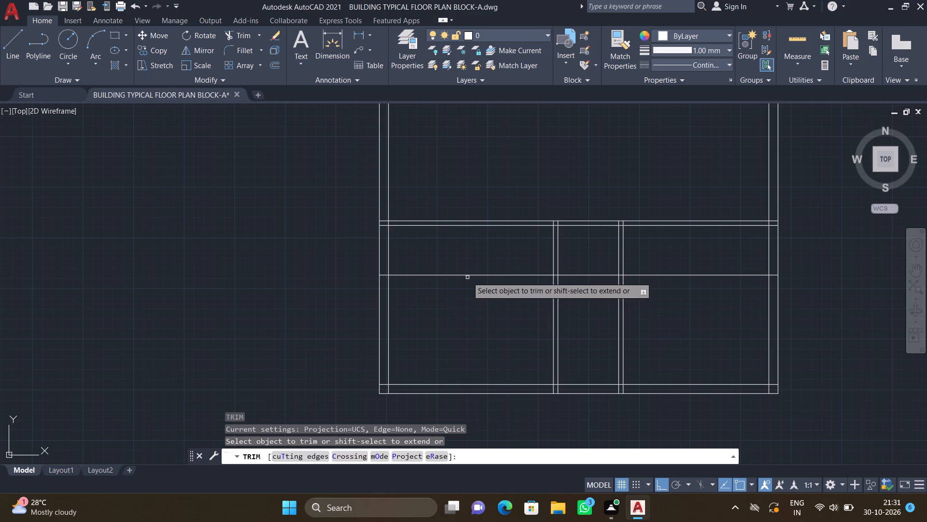
left_click(467, 275)
scroll(380, 284, "up", 1)
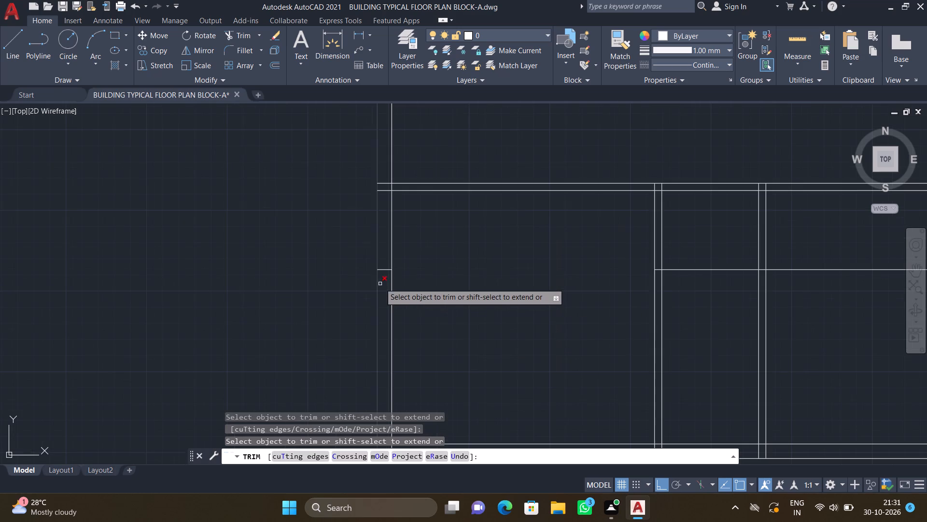
left_click(382, 268)
scroll(524, 318, "down", 1)
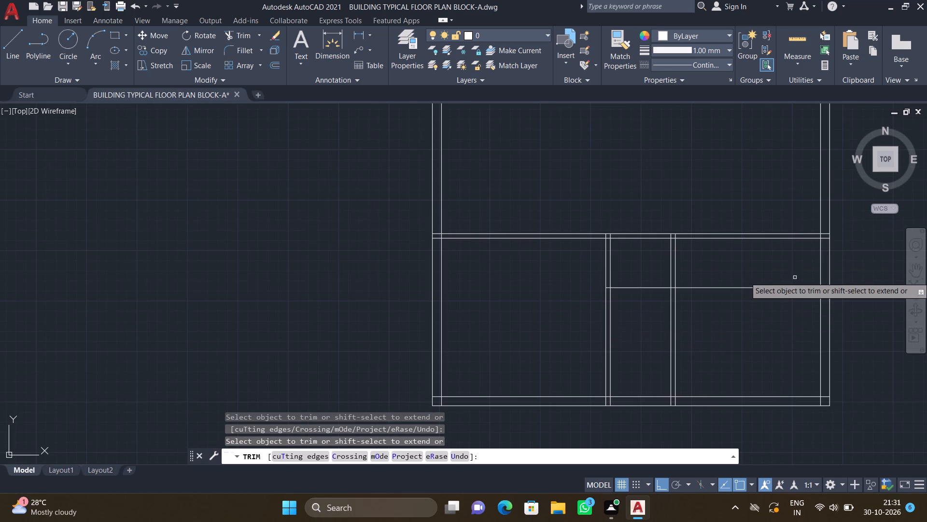
scroll(778, 284, "up", 1)
left_click_drag(728, 275, 731, 305)
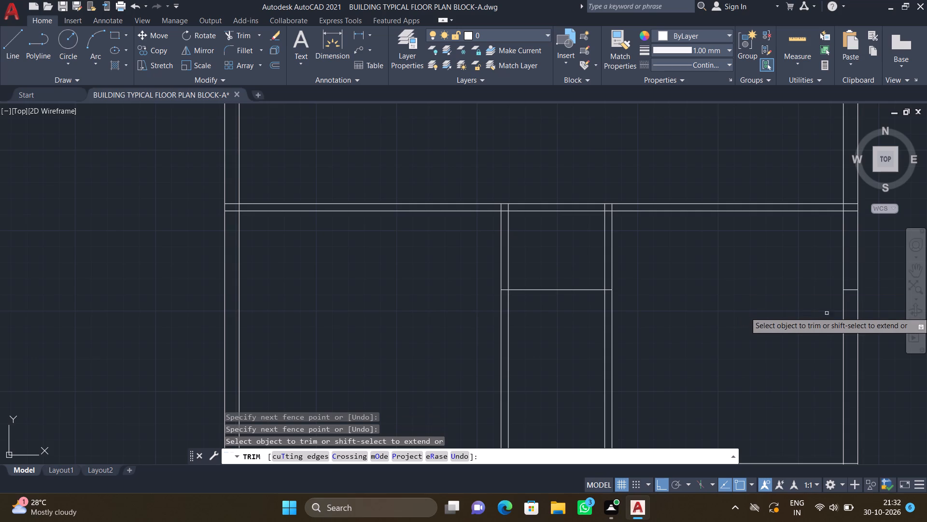
scroll(849, 303, "up", 2)
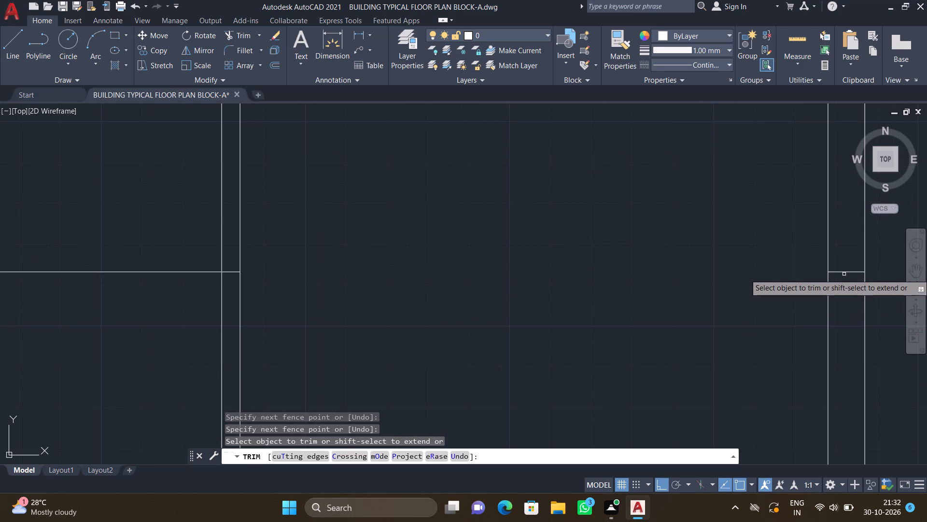
left_click(844, 272)
key("Return")
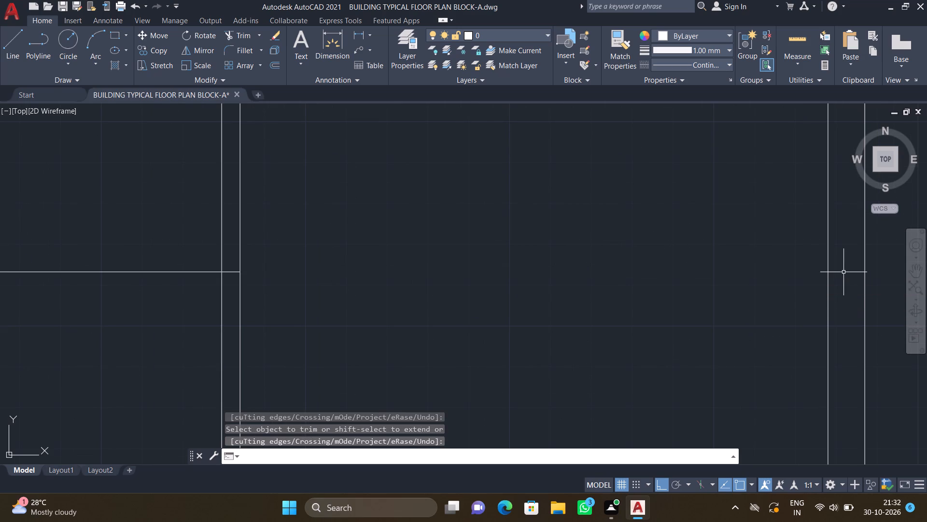
Offset the short horizontal line between the two vertical partitions 4.5" upward to form a cross wall.
scroll(832, 274, "down", 3)
scroll(621, 287, "up", 2)
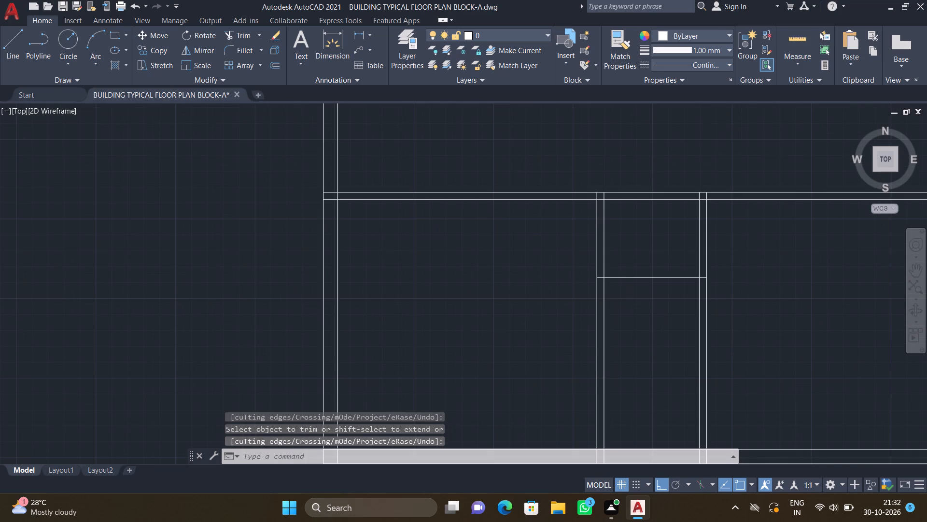
key("o")
key("Return")
type("4.5\"")
key("Return")
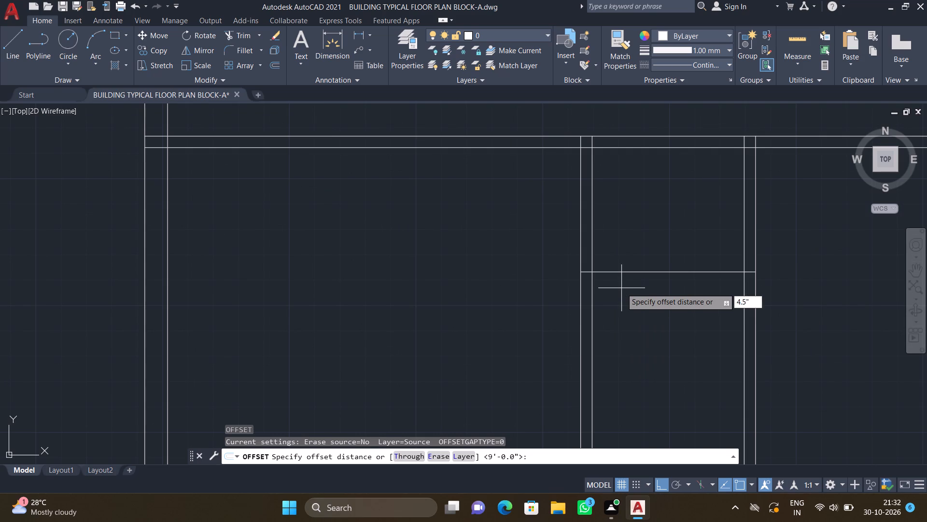
left_click(652, 272)
left_click(648, 246)
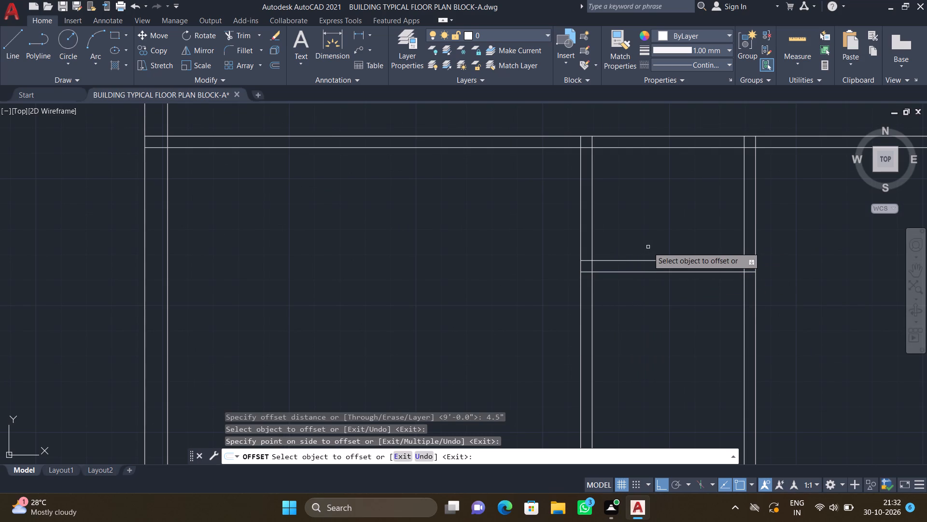
key("Return")
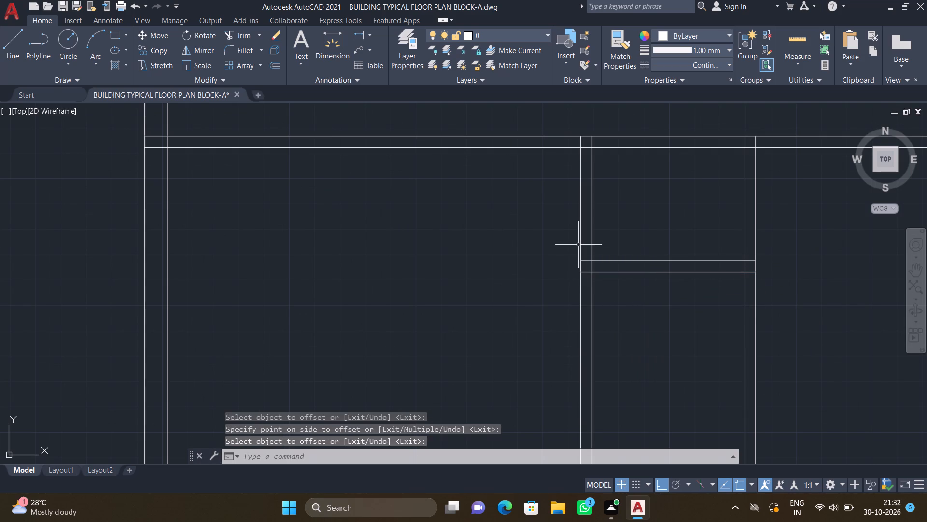
Offset the inner line of the bottom exterior wall 4'9" upward.
scroll(578, 245, "down", 3)
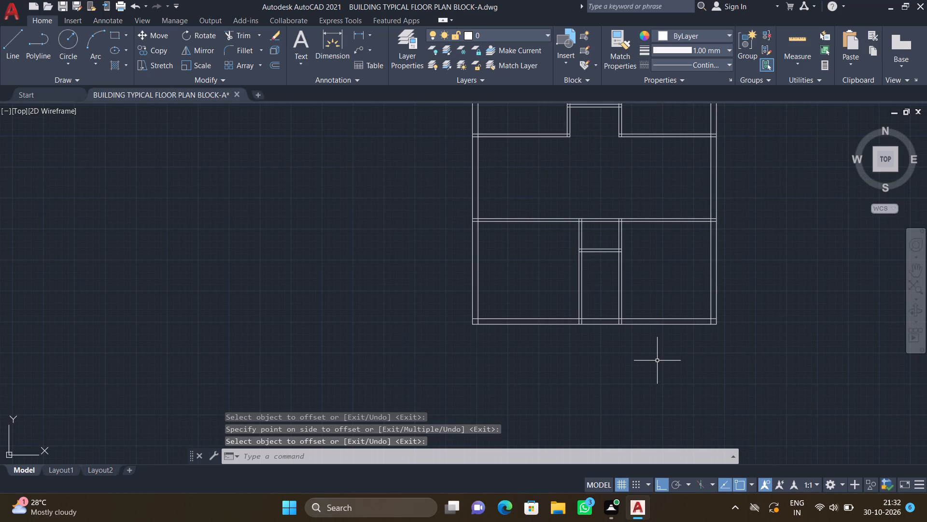
scroll(657, 362, "up", 1)
scroll(658, 271, "up", 1)
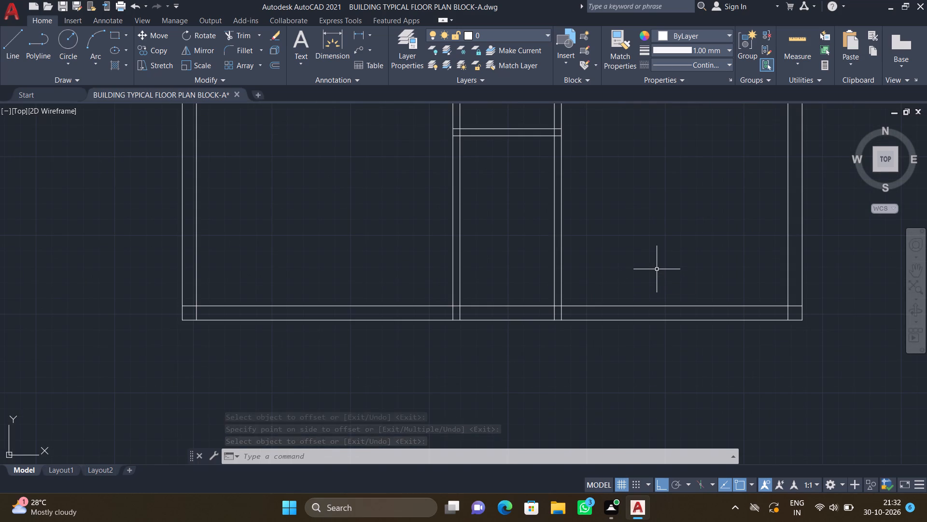
key("o")
key("Return")
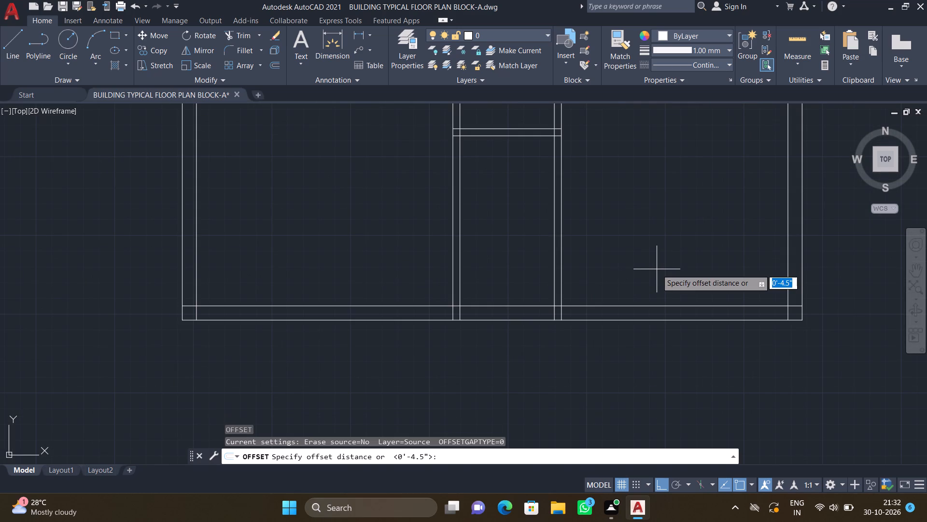
type("4'")
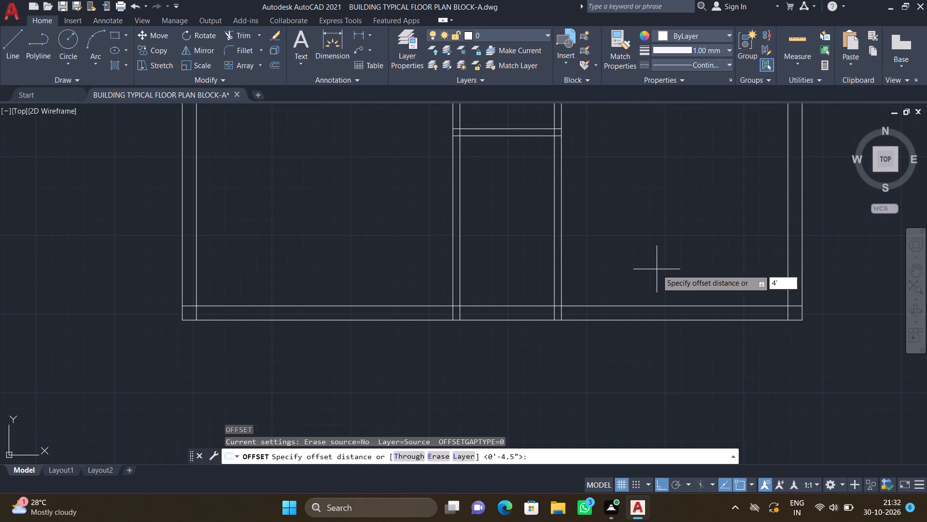
type("9\"")
key("Return")
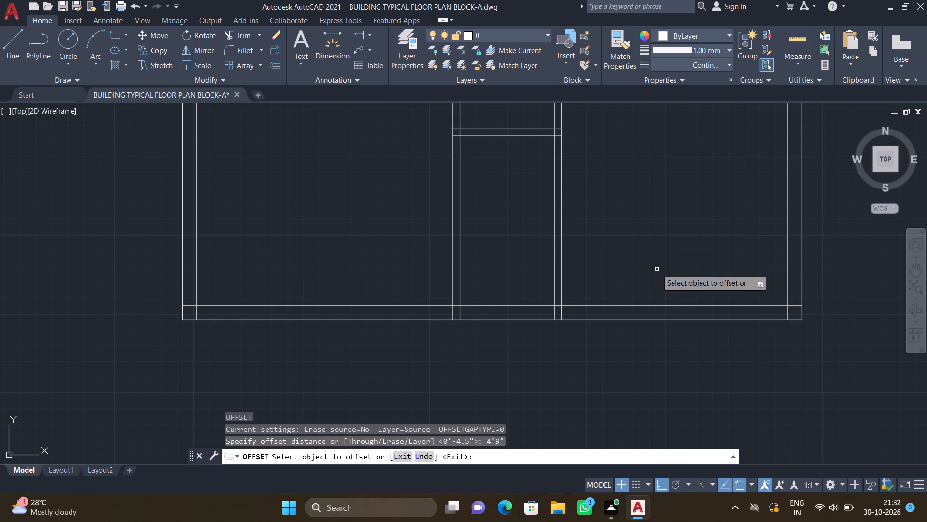
left_click(648, 306)
left_click(660, 204)
key("Return")
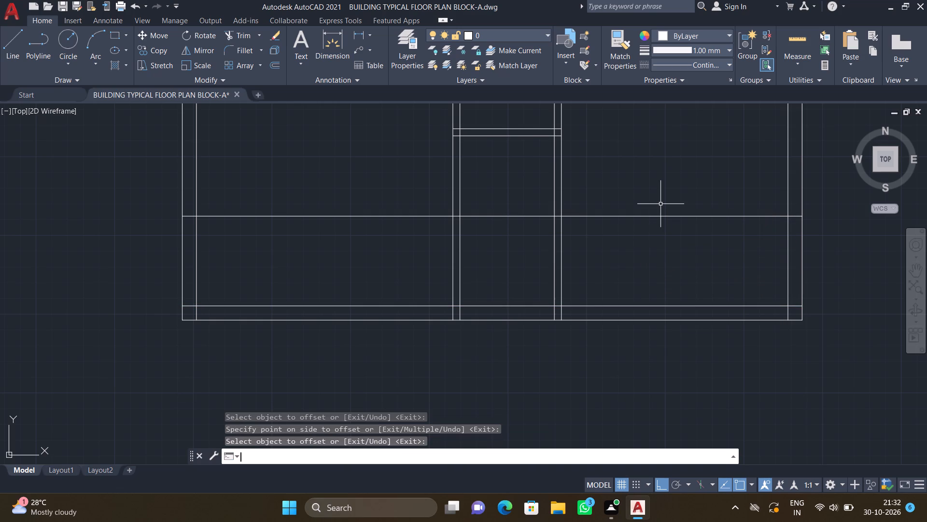
Trim the 4'9" offset line between the two vertical partitions, across the left room and inside the left walls, keeping only the right room's part.
type("TR")
key("Return")
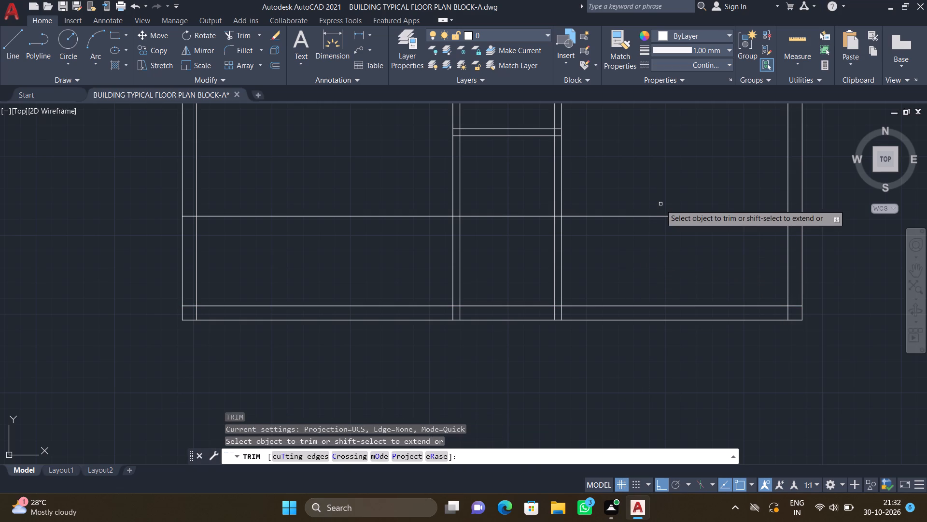
left_click(503, 216)
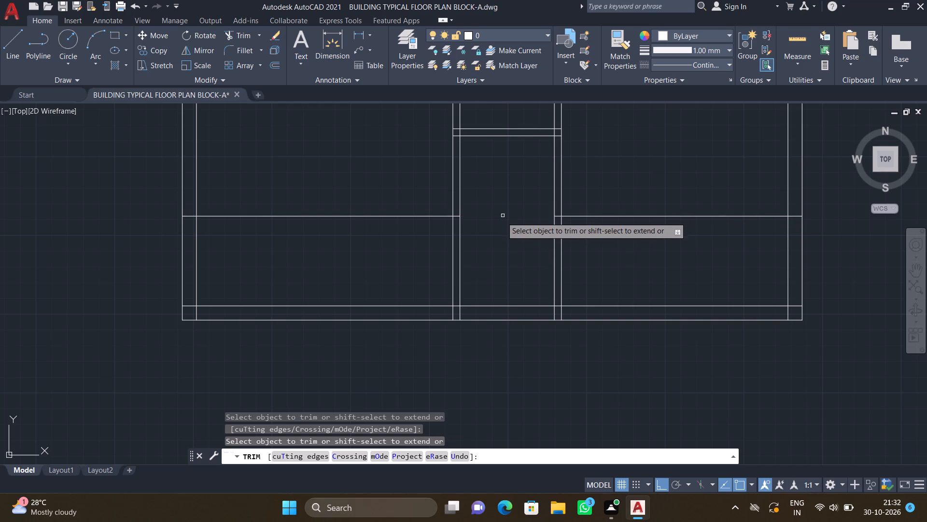
scroll(419, 217, "up", 1)
left_click(418, 213)
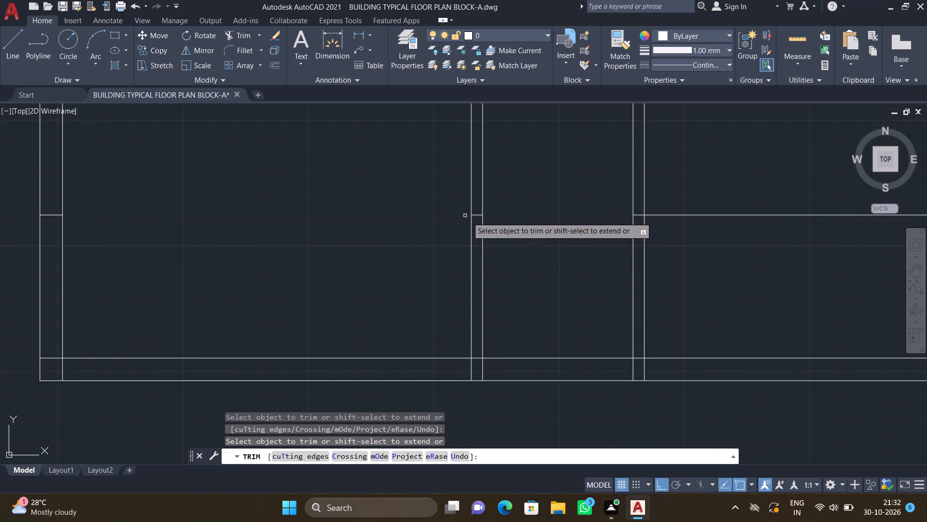
scroll(475, 218, "up", 1)
left_click(475, 212)
scroll(426, 237, "down", 1)
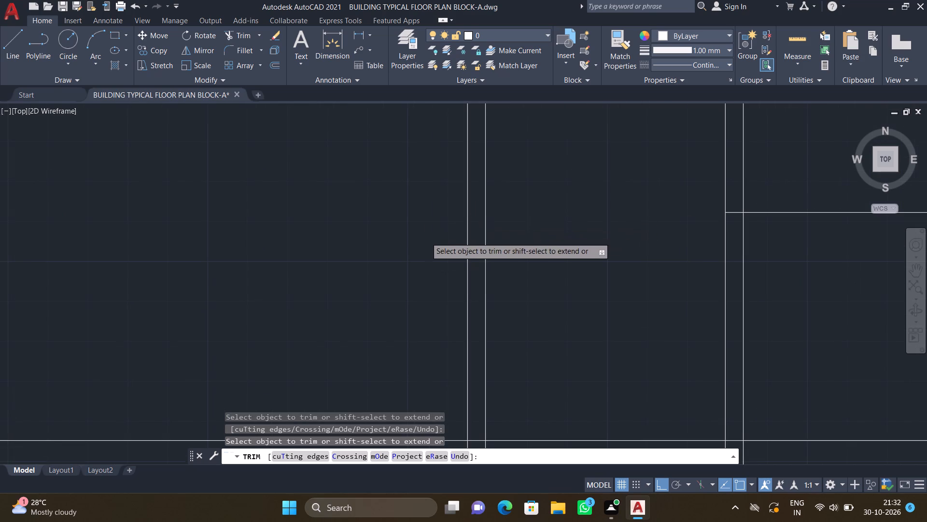
scroll(421, 238, "down", 2)
scroll(268, 232, "up", 2)
left_click(266, 232)
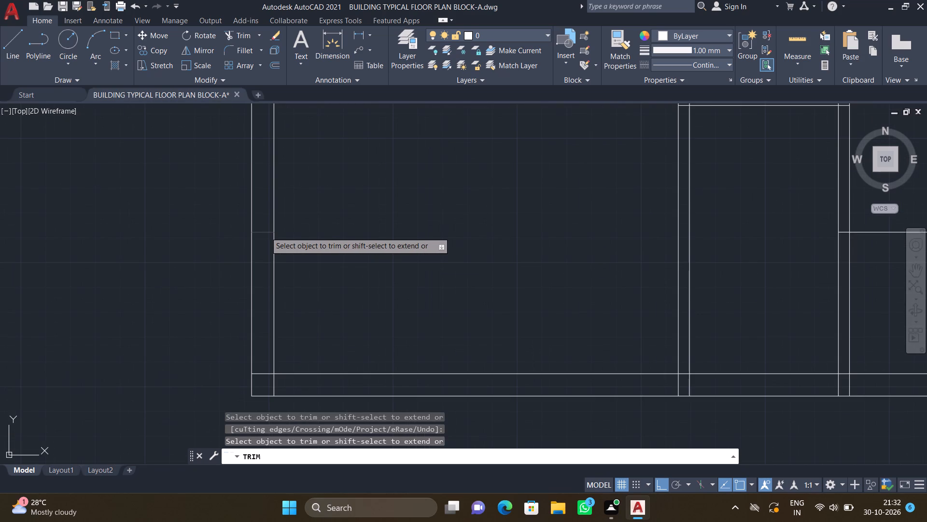
scroll(406, 269, "down", 3)
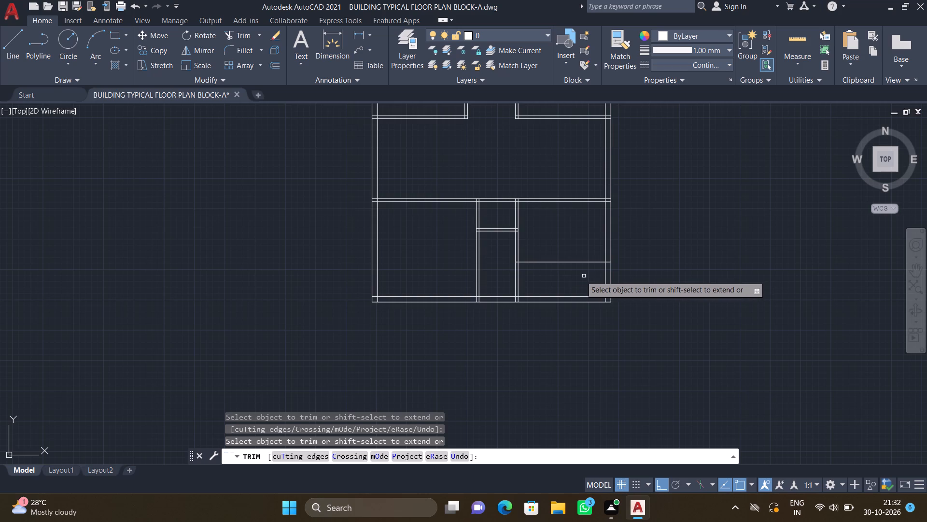
scroll(577, 276, "up", 2)
key("Return")
Offset the remaining horizontal line in the lower right room 4.5" upward to form a cross wall.
key("o")
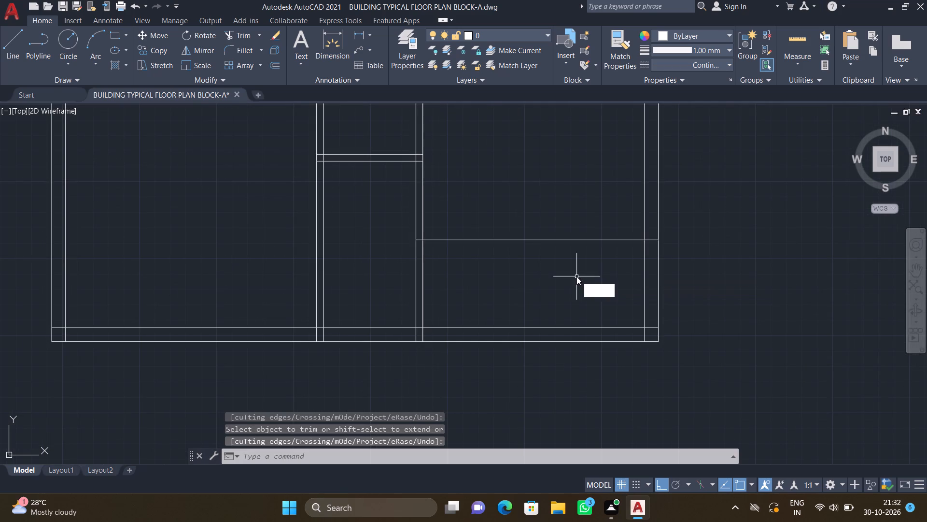
key("Return")
type("4.5\"")
key("Return")
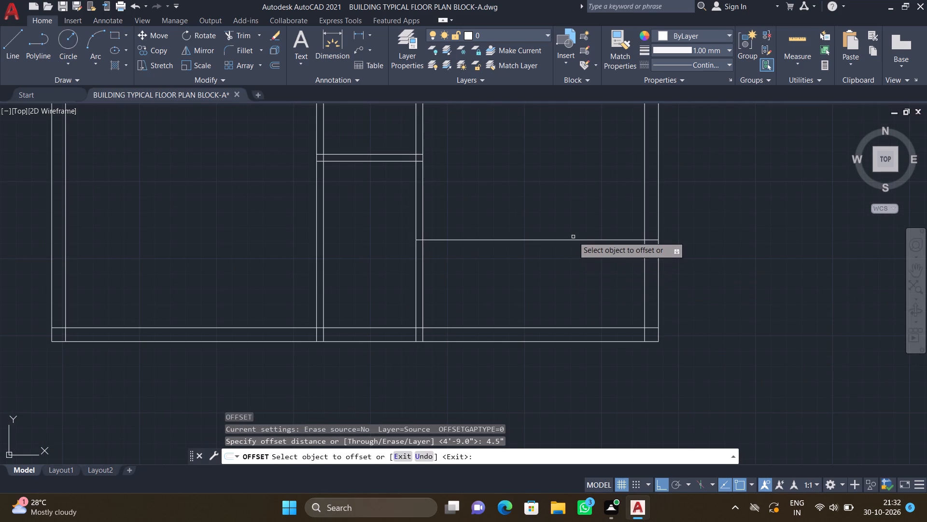
left_click(574, 240)
left_click(579, 205)
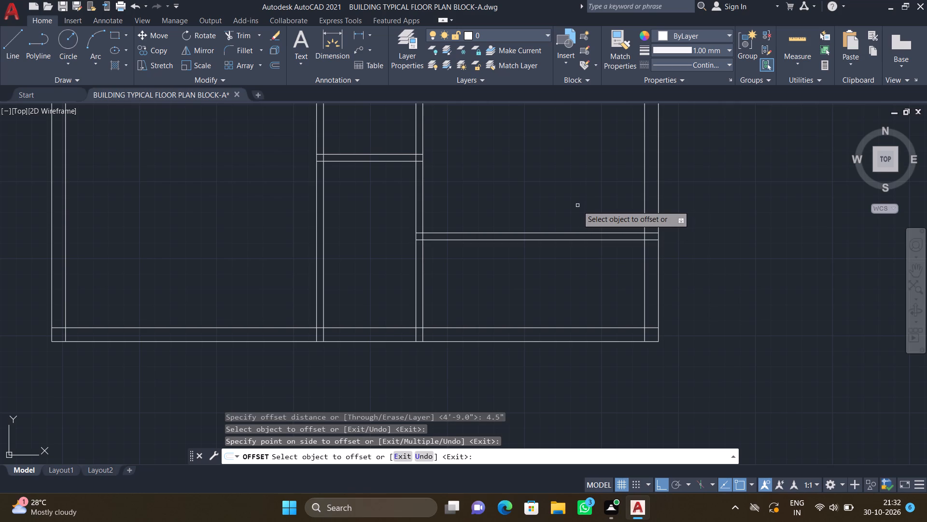
key("Return")
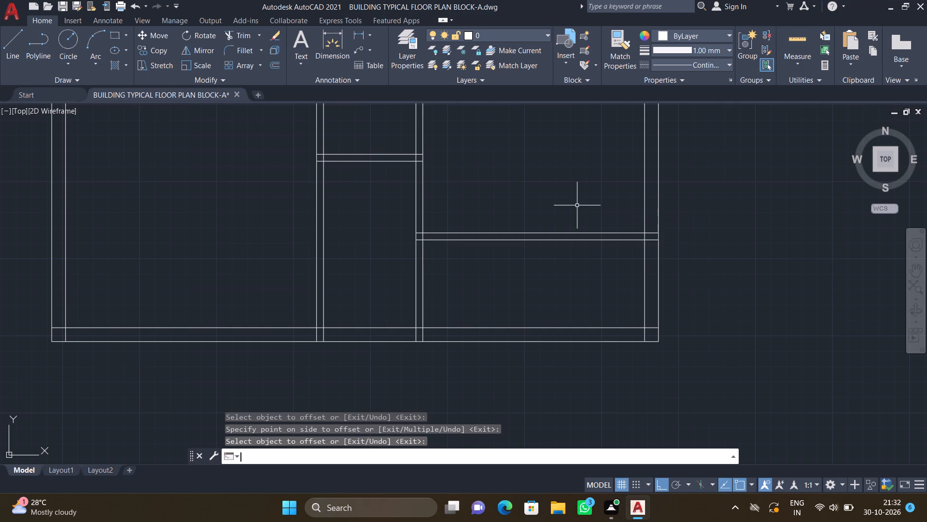
Draw a vertical line about 5'1.5" long from the middle of the right room's cross wall down to the bottom exterior wall's inner line.
scroll(566, 206, "down", 1)
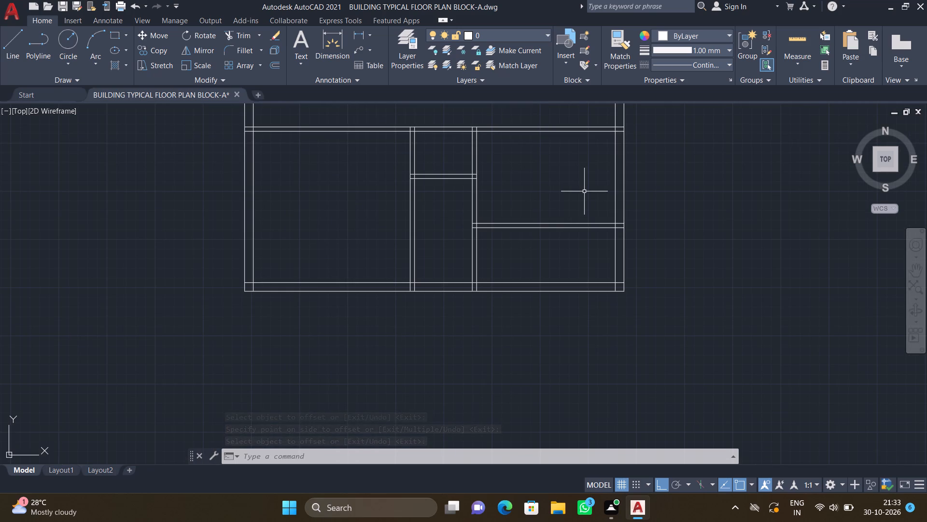
scroll(537, 237, "up", 1)
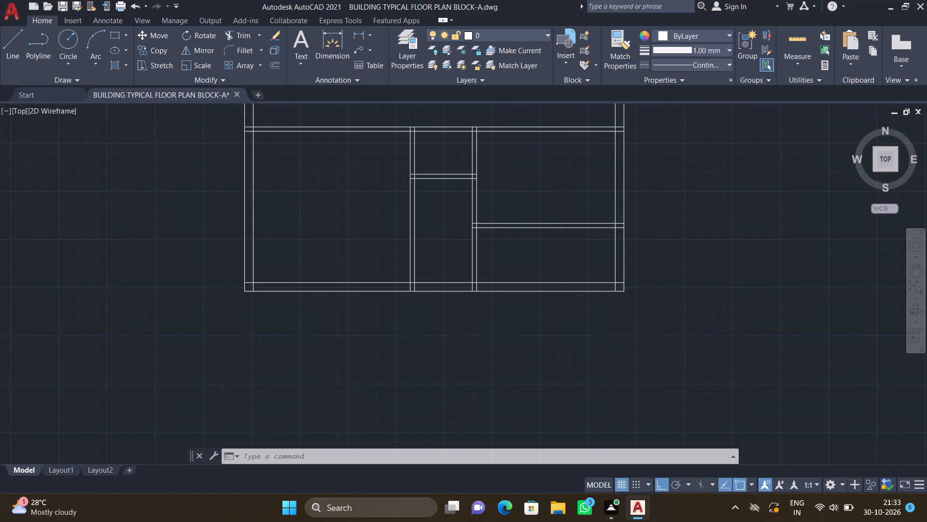
key("l")
key("Return")
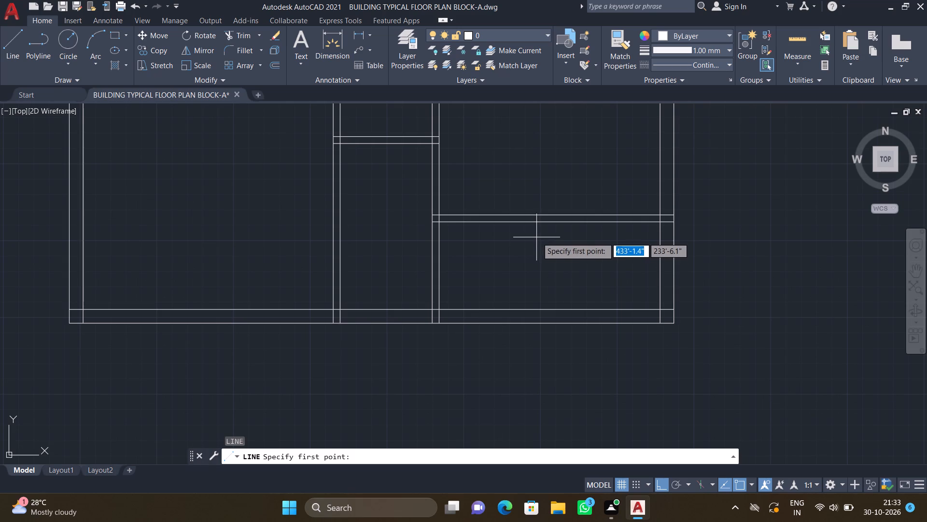
scroll(545, 251, "up", 1)
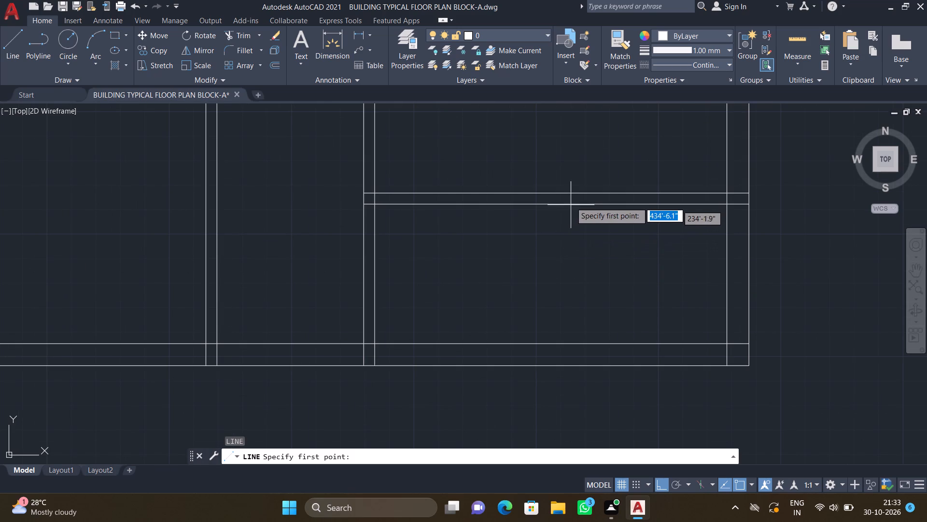
left_click_drag(570, 193, 572, 210)
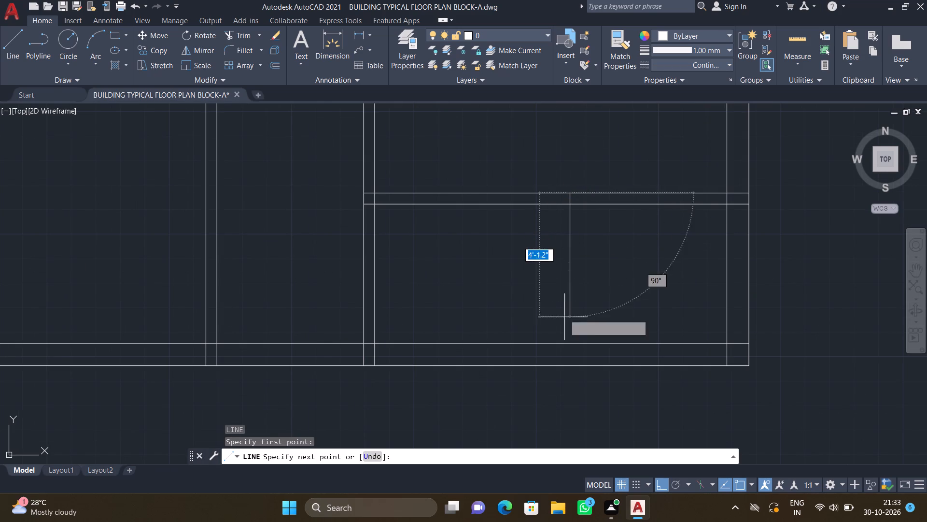
scroll(571, 370, "up", 2)
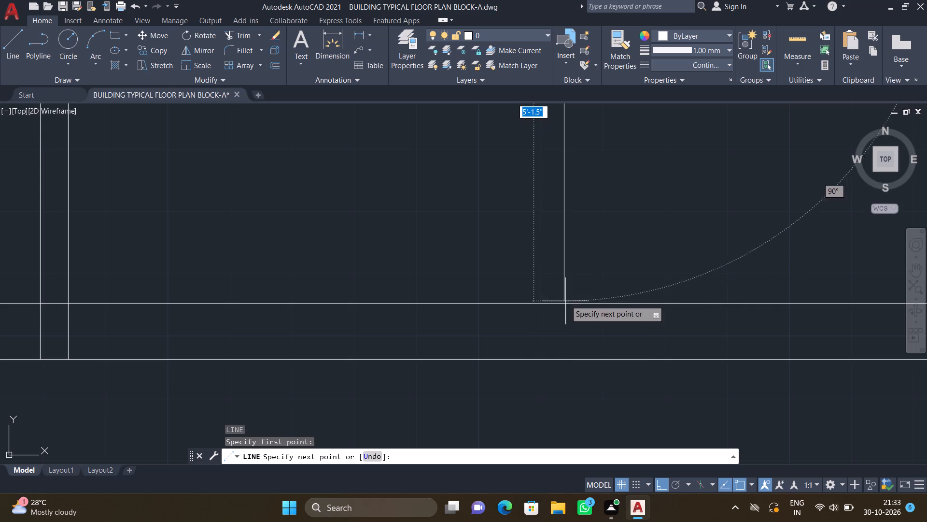
left_click(565, 300)
key("Return")
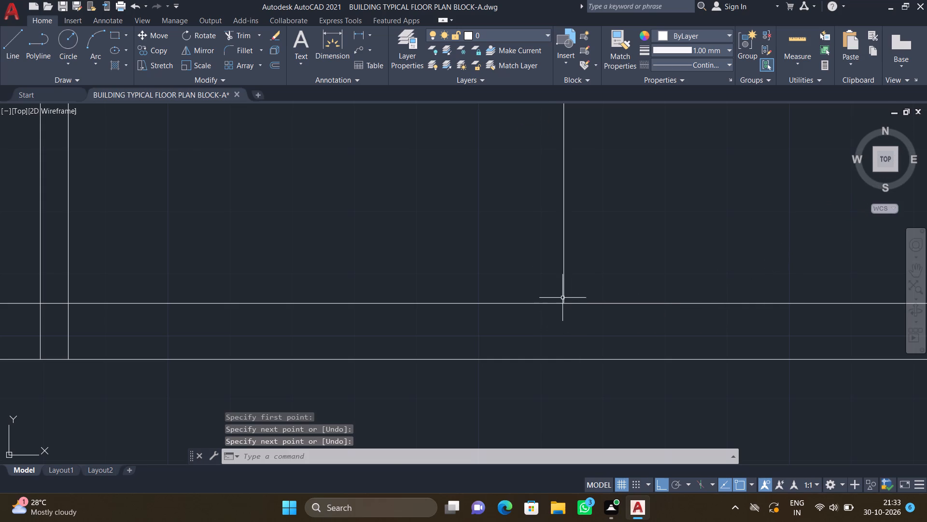
Trim both lines of the left exterior wall across the open middle space between the upper and lower rooms.
scroll(559, 297, "down", 3)
scroll(453, 242, "down", 2)
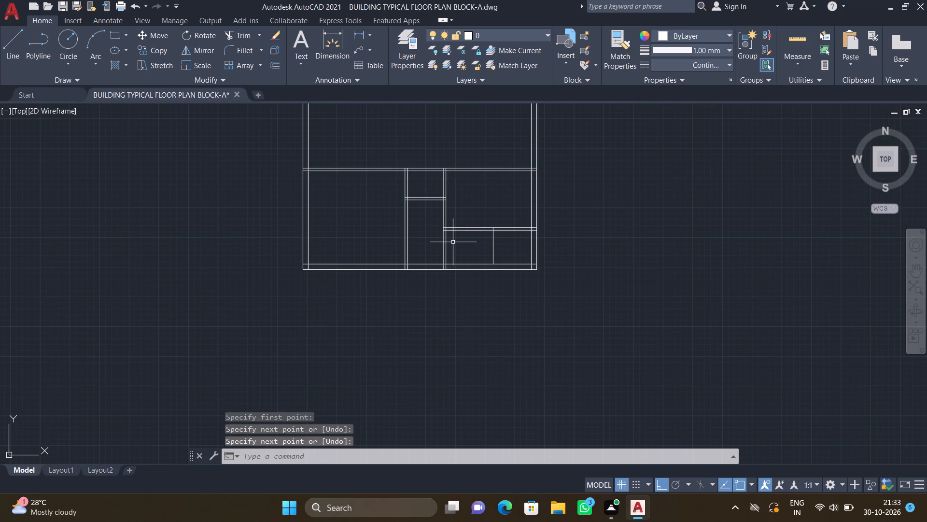
scroll(451, 242, "down", 2)
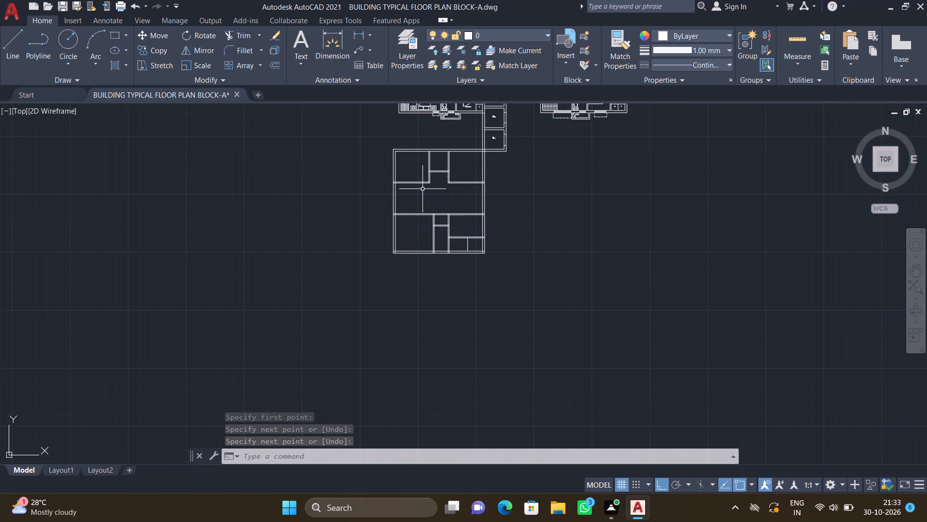
scroll(403, 188, "up", 2)
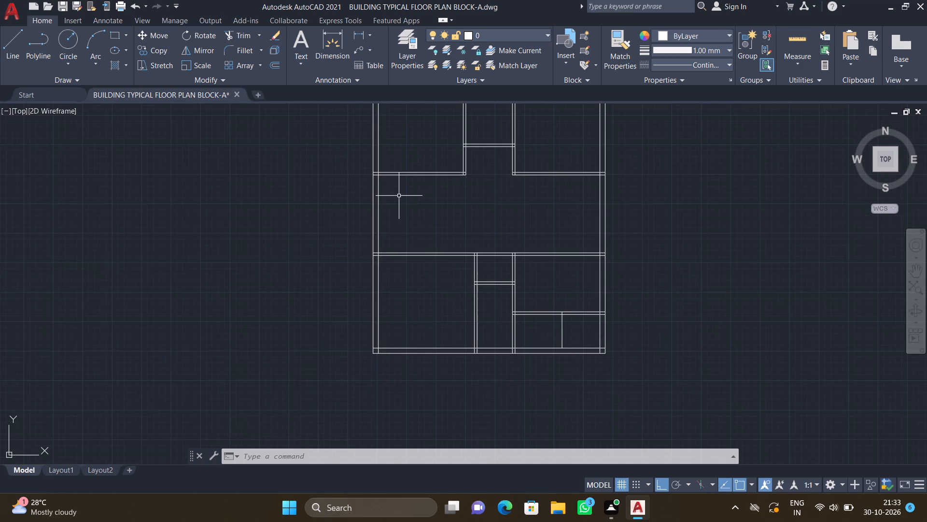
type("TR")
key("Return")
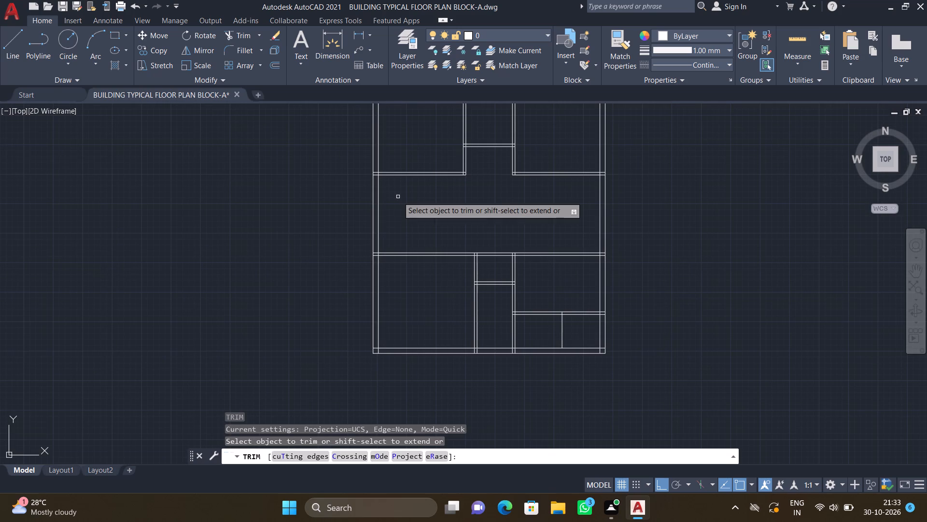
scroll(354, 212, "up", 1)
left_click_drag(363, 205, 421, 219)
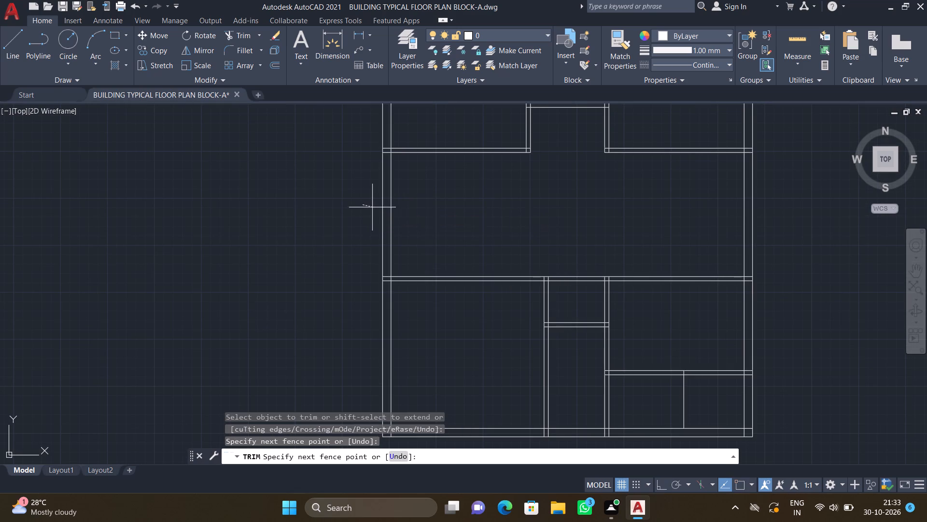
left_click_drag(421, 219, 427, 221)
key("Return")
Draw a vertical line across the middle space's left opening, slightly inside the exterior wall, from the upper room's wall to the lower room's wall.
key("l")
key("Return")
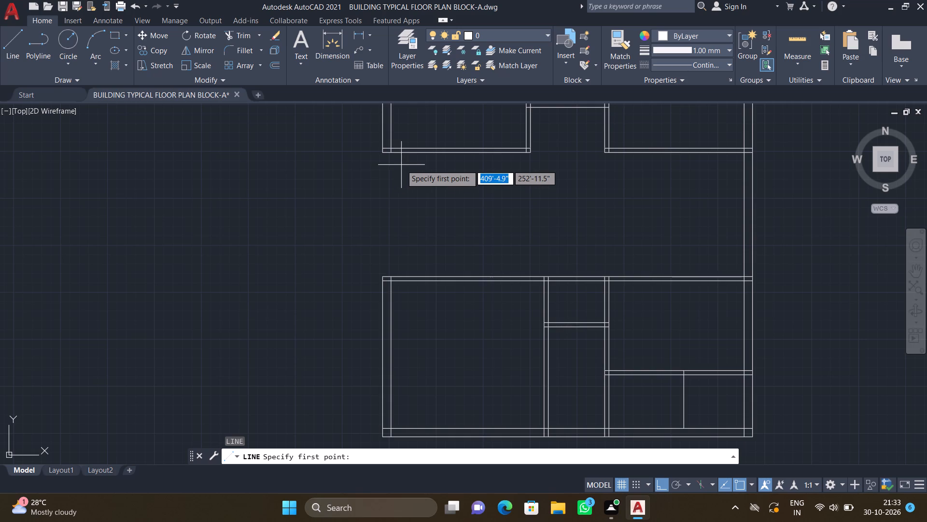
scroll(401, 165, "up", 1)
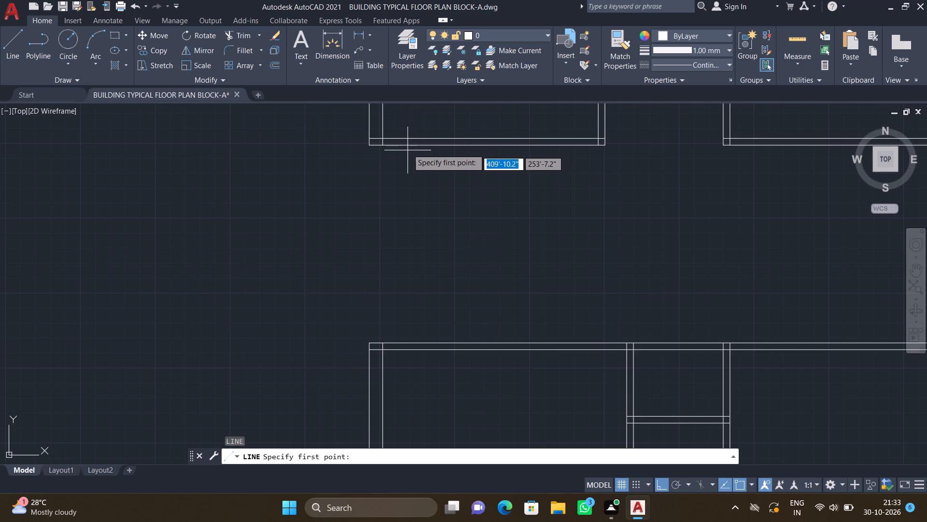
left_click(408, 144)
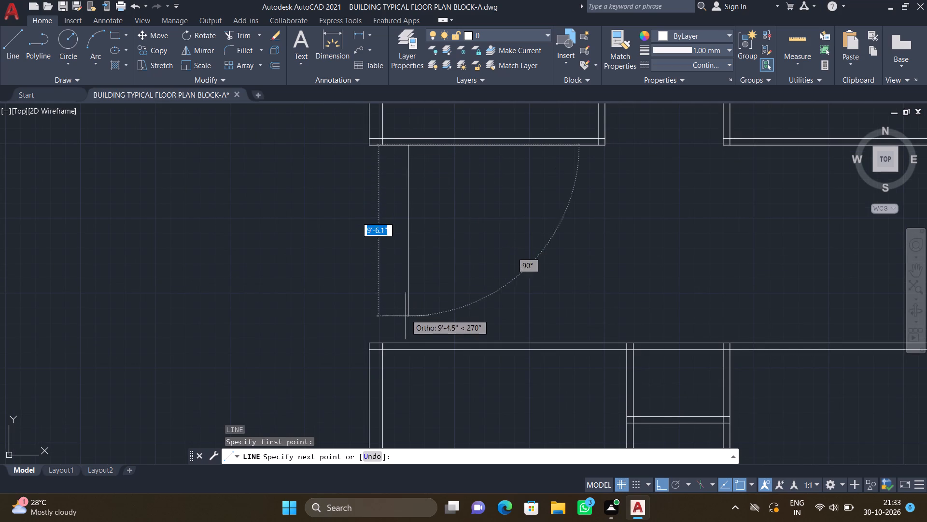
scroll(406, 327, "up", 1)
left_click(411, 353)
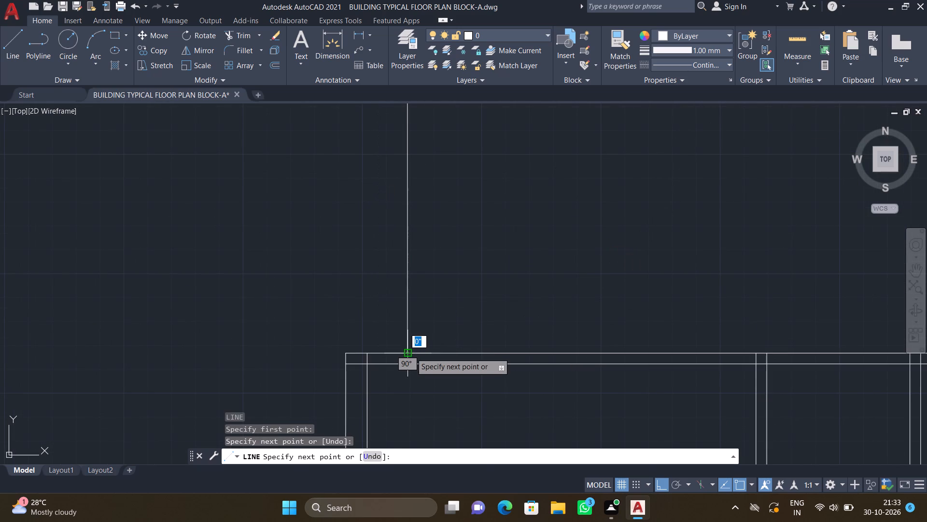
key("Return")
Offset the new vertical line at the left opening 9" to the right to form a wall.
key("o")
key("Return")
key("9")
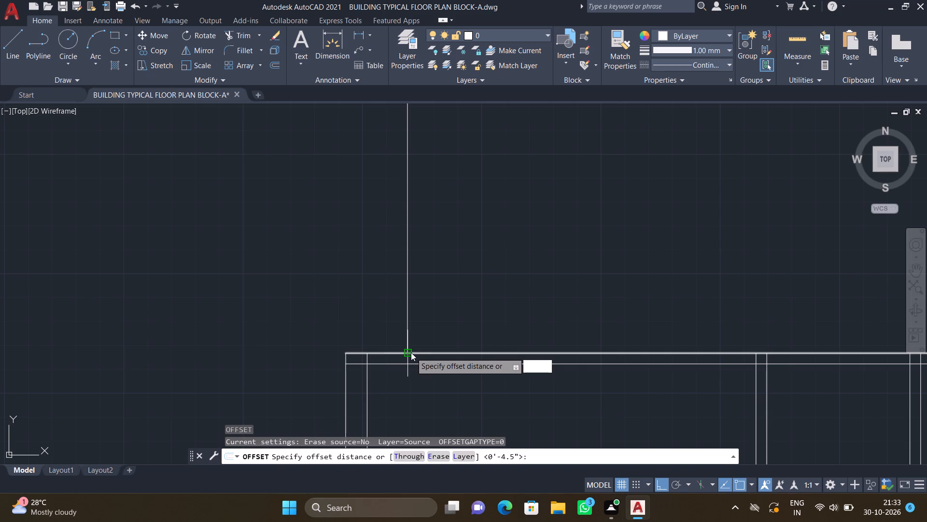
key("shift+quotedbl")
key("Return")
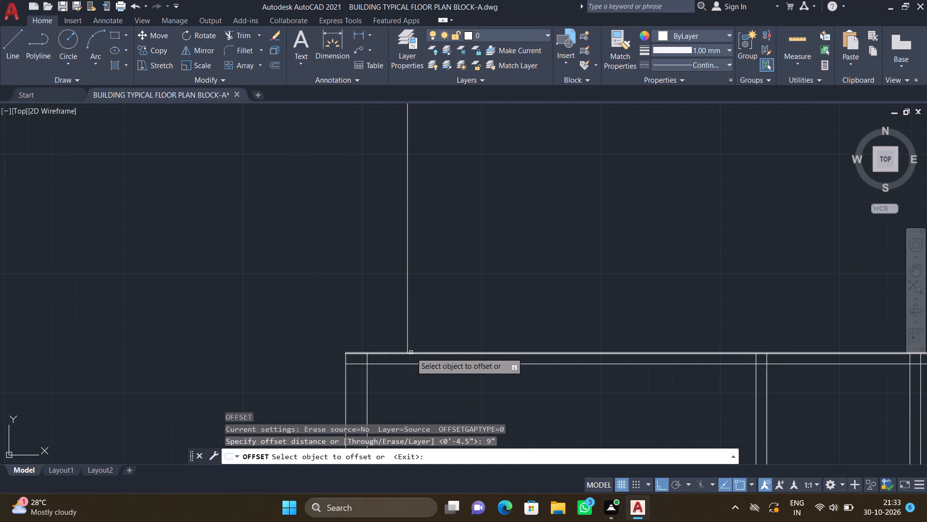
scroll(400, 321, "down", 2)
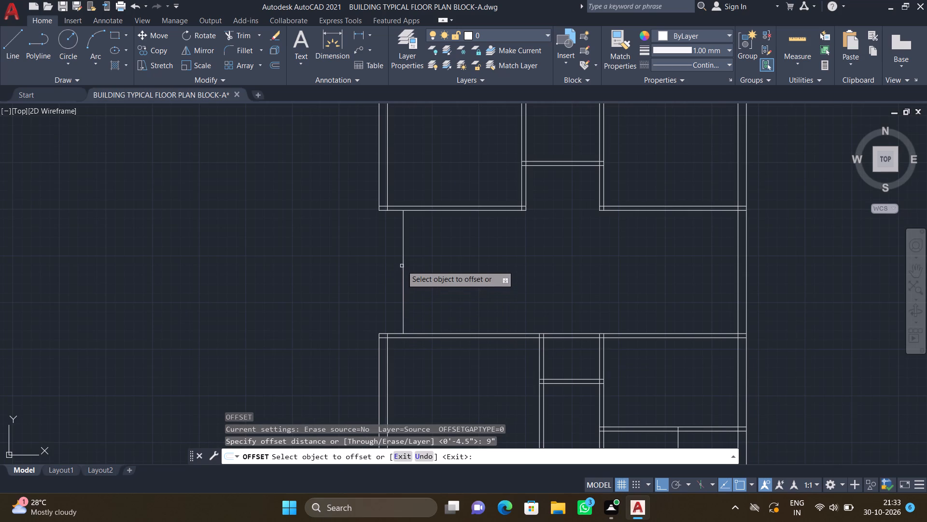
scroll(403, 262, "up", 2)
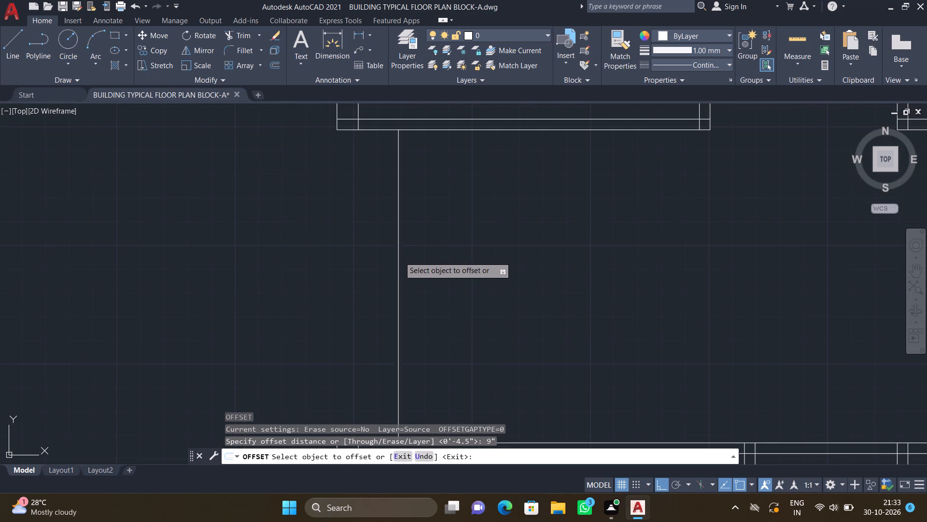
left_click(399, 257)
left_click(432, 277)
key("Return")
Offset the left line of the new 9" wall 6'8" outward to the left.
key("o")
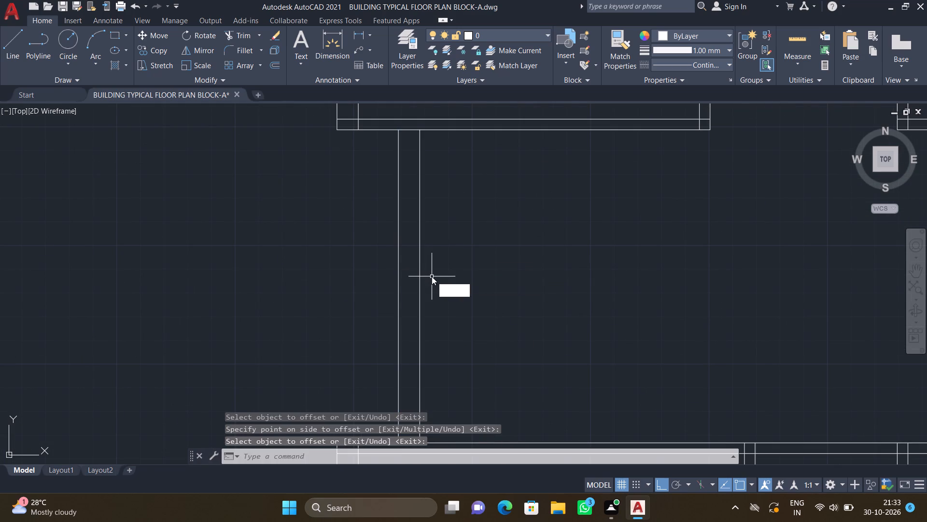
key("Return")
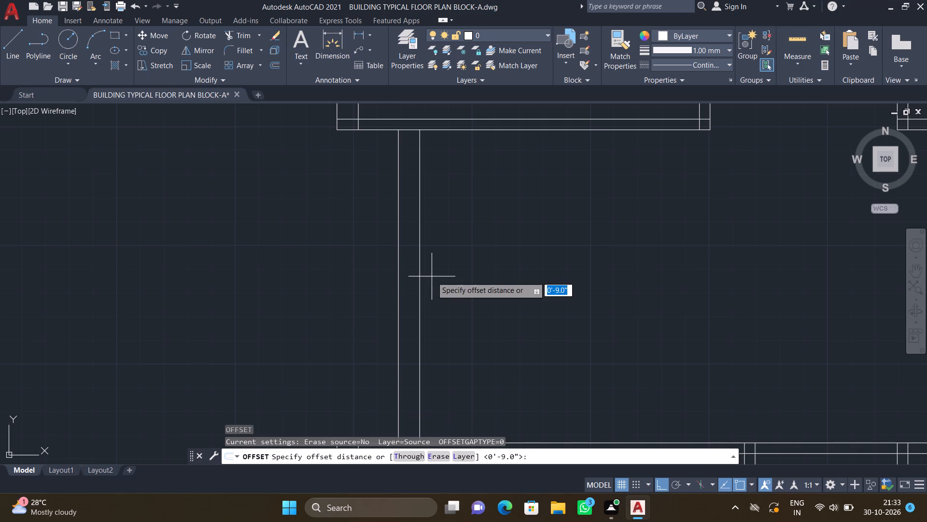
type("6'8\"")
key("Return")
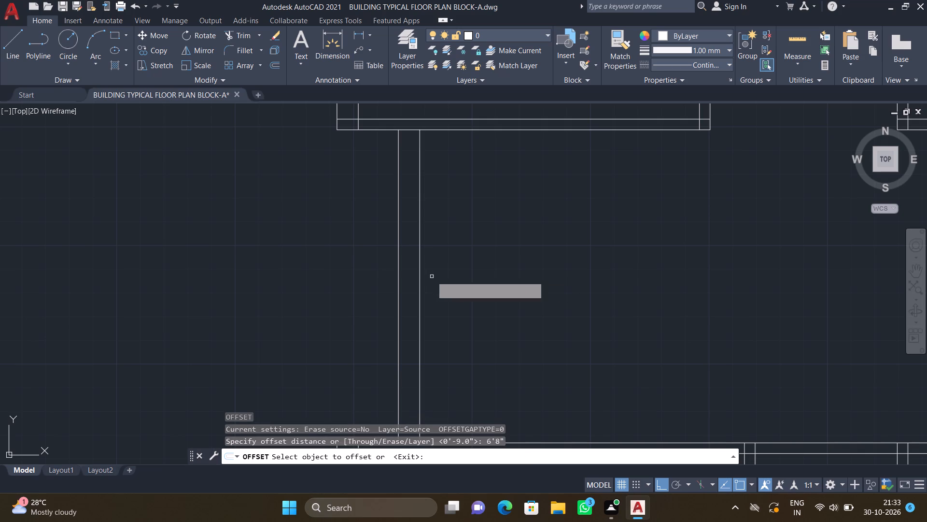
left_click(398, 271)
left_click(319, 257)
key("Return")
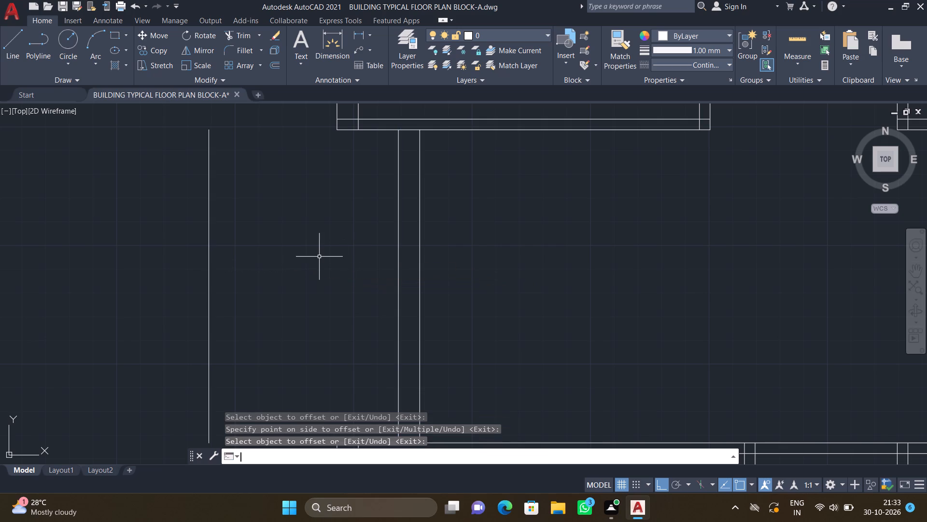
Offset the outermost vertical line at the middle space's left side 9" outward to form the outer wall.
key("o")
key("Return")
key("9")
key("shift+quotedbl")
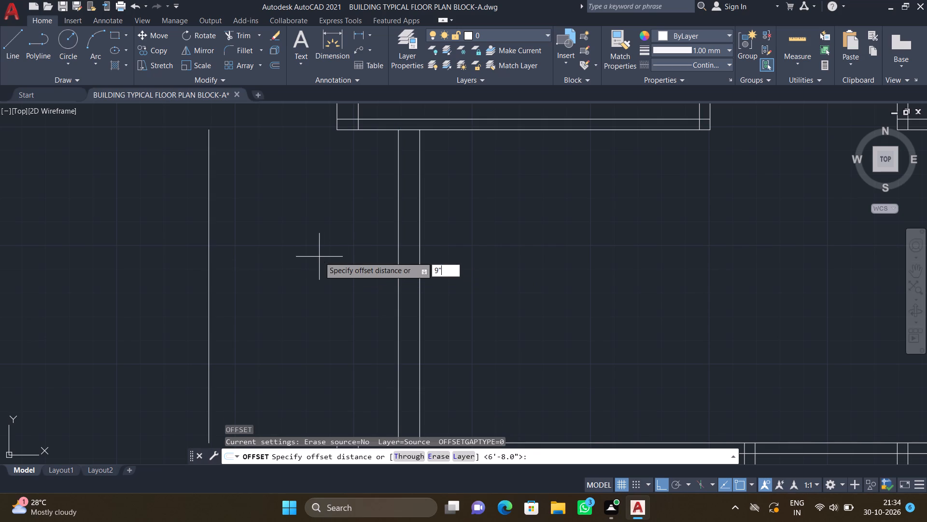
key("Return")
scroll(281, 222, "down", 2)
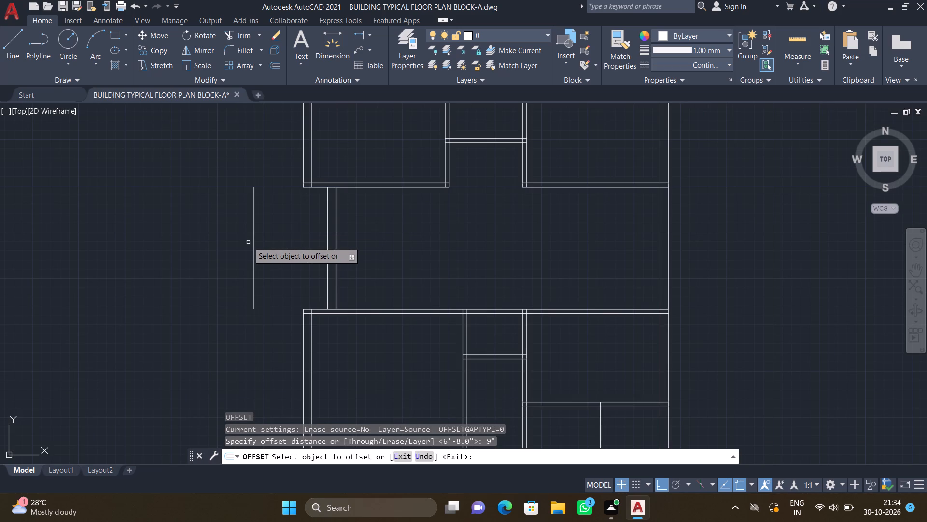
left_click(253, 245)
left_click(222, 232)
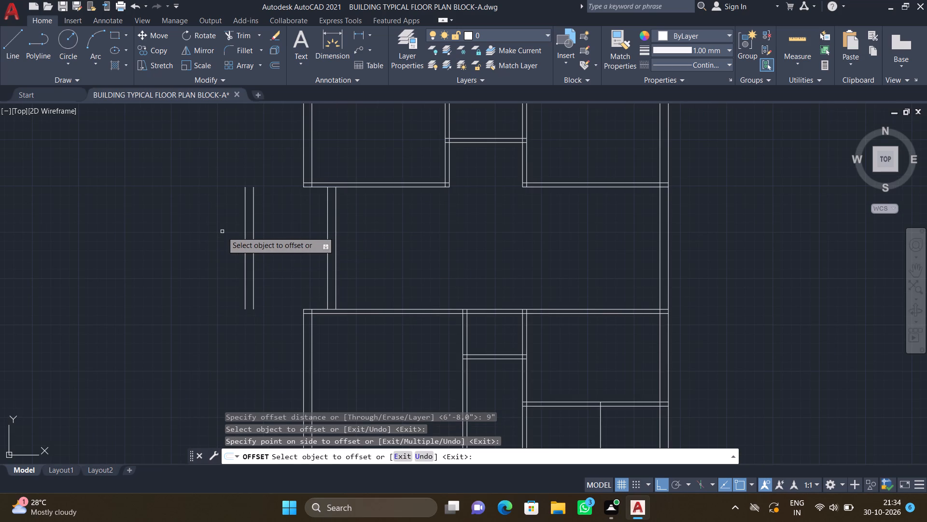
key("Return")
Draw a horizontal line from the upper line of the upper room's bottom wall, at its left corner, out to the new outer wall's outer line.
key("l")
key("Return")
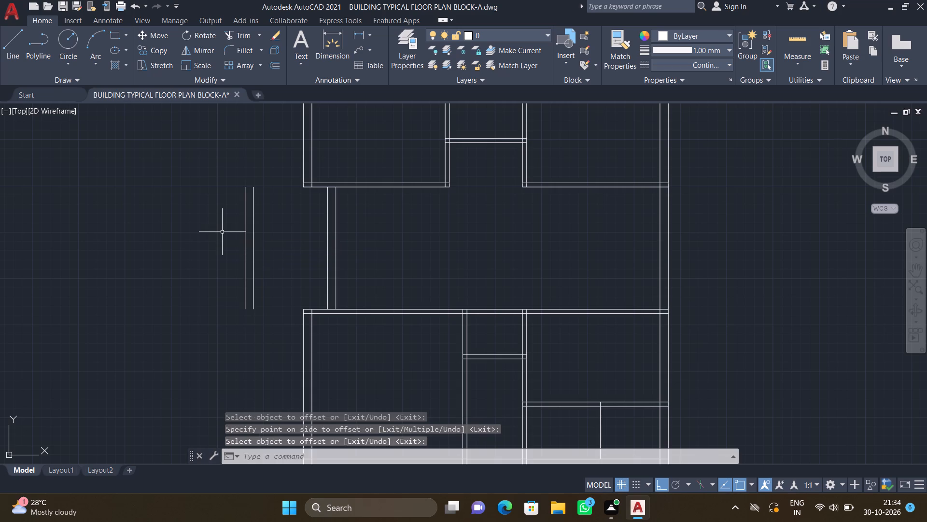
scroll(301, 175, "up", 2)
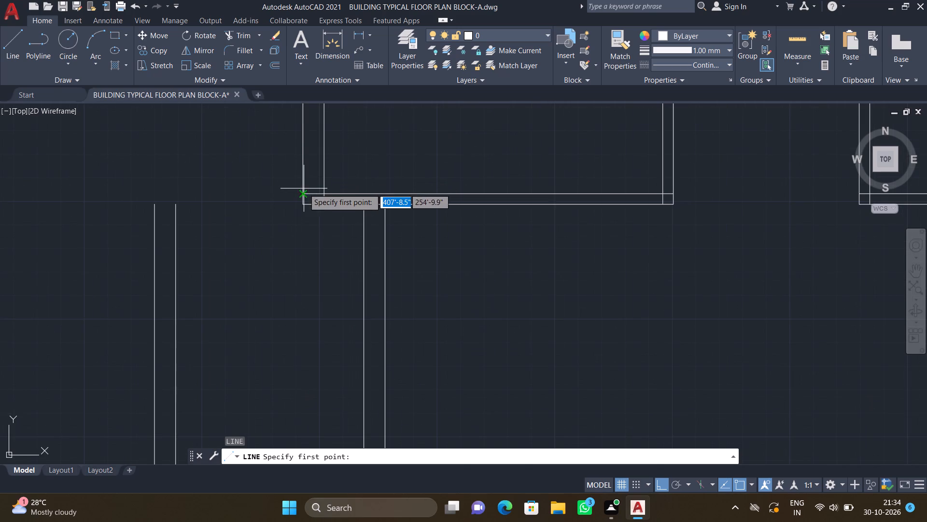
left_click_drag(305, 195, 296, 201)
scroll(149, 210, "up", 1)
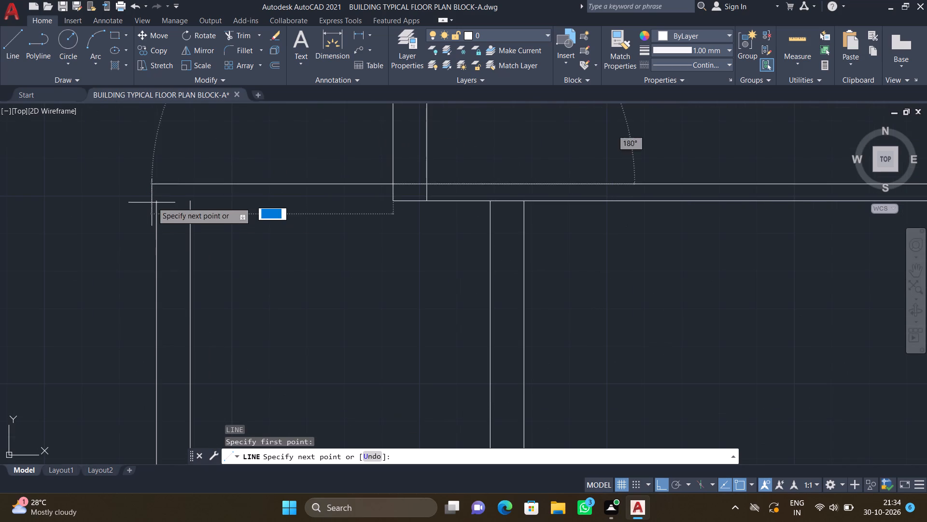
left_click(158, 183)
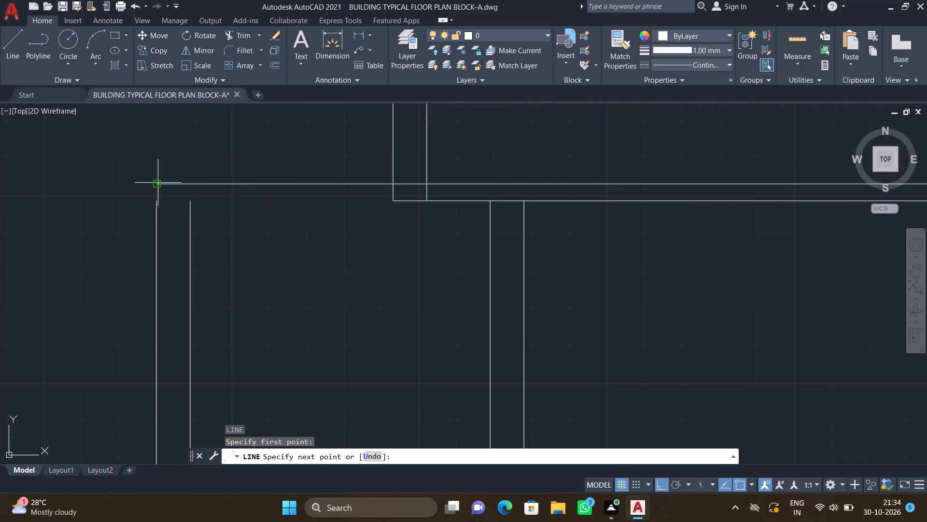
key("Return")
Draw a horizontal line about 5'-3" long from the lower line of the lower room's top wall to the outer wall's outer line.
scroll(133, 168, "down", 3)
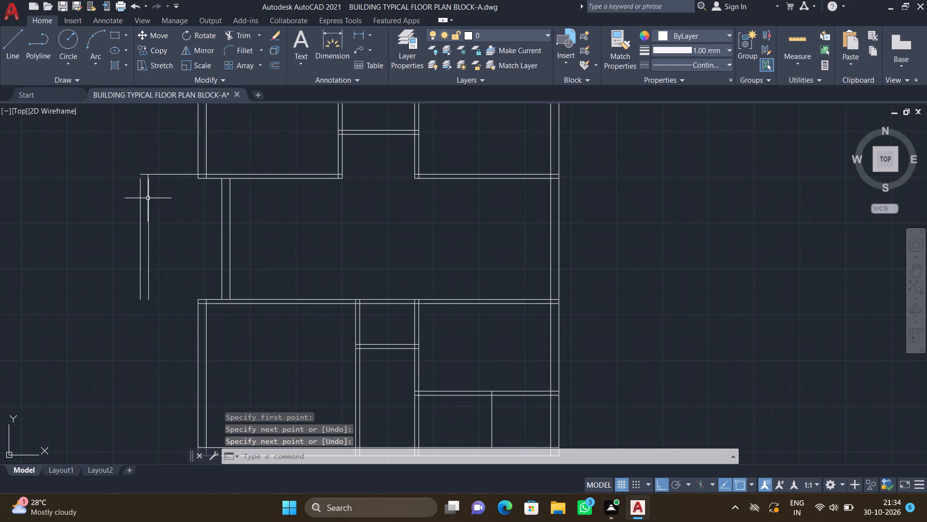
scroll(143, 329, "up", 2)
key("l")
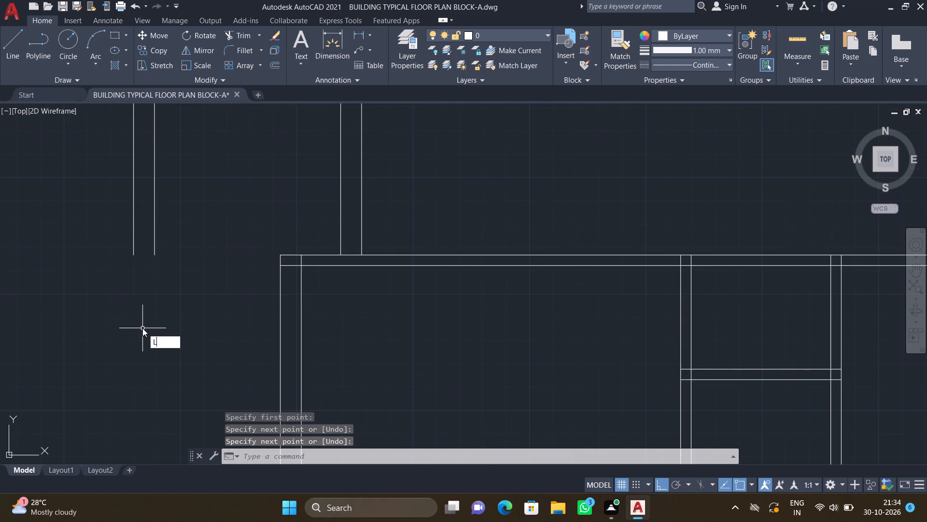
key("Return")
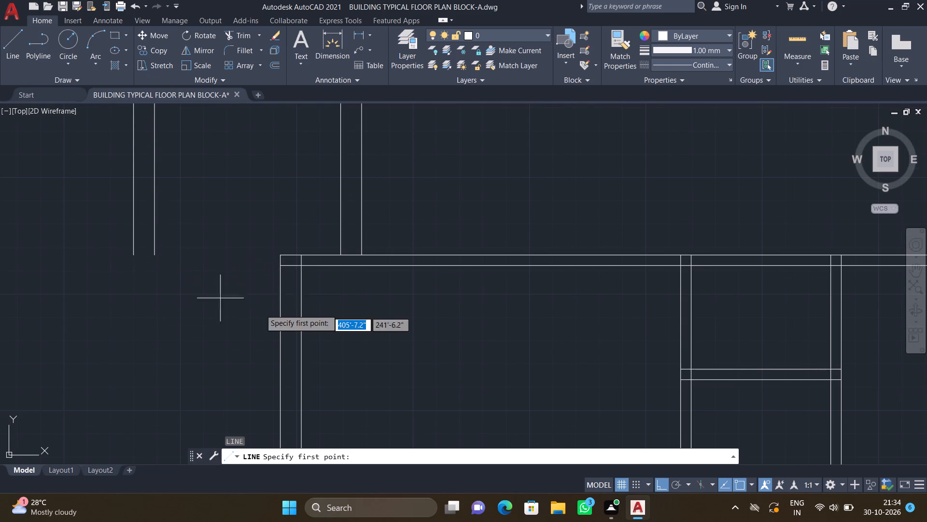
left_click(280, 266)
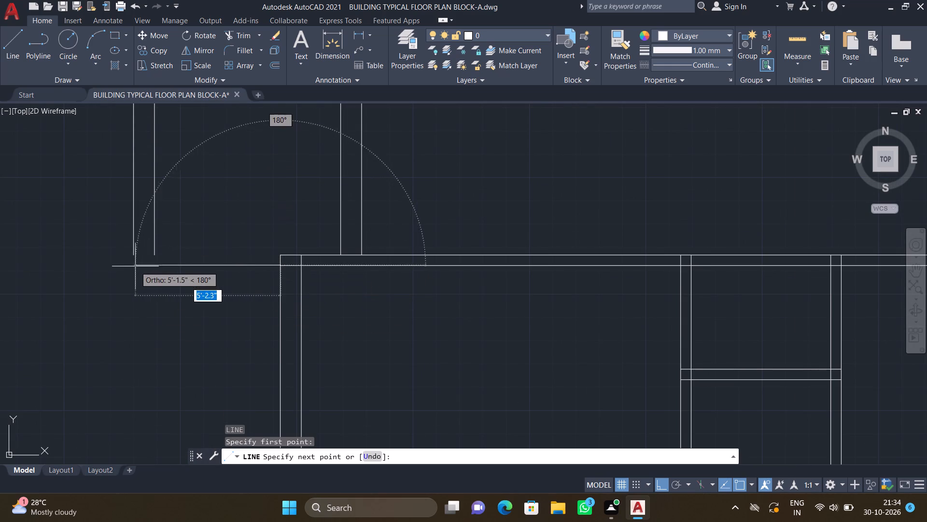
scroll(128, 262, "up", 4)
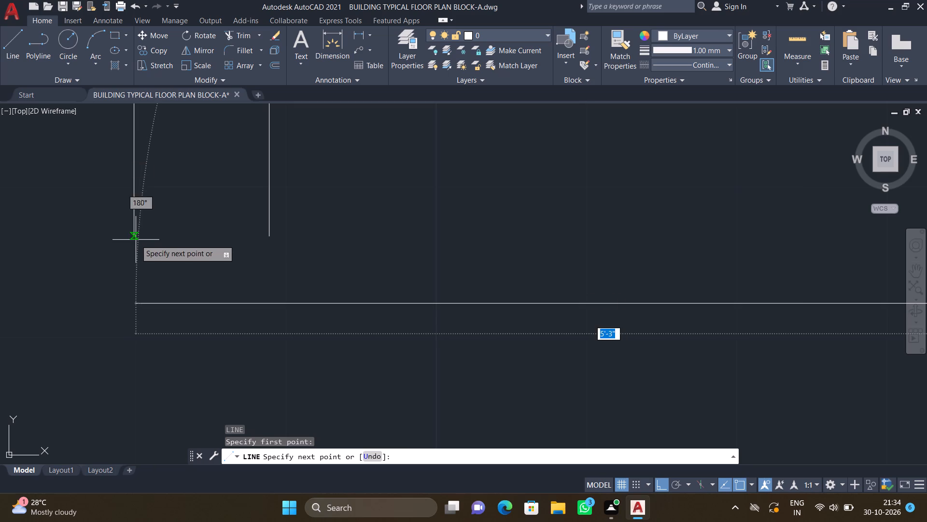
left_click(133, 301)
key("Return")
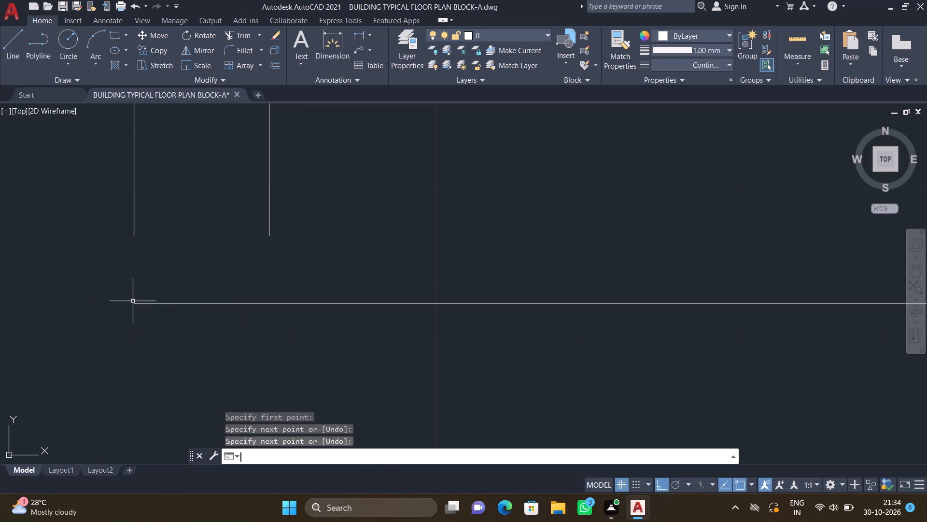
Extend both lines of the outer 9" wall up and down to the new horizontal lines.
scroll(123, 303, "down", 8)
scroll(128, 207, "up", 3)
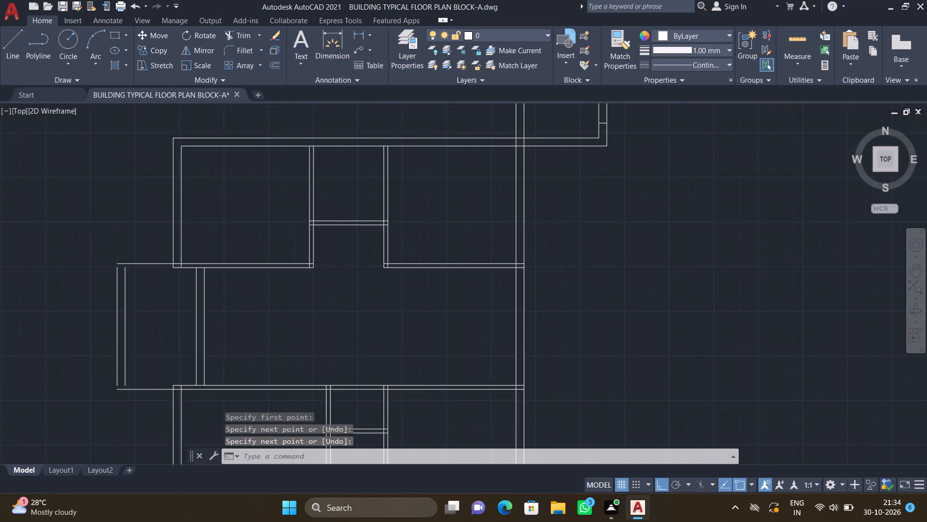
scroll(125, 289, "up", 1)
key("e")
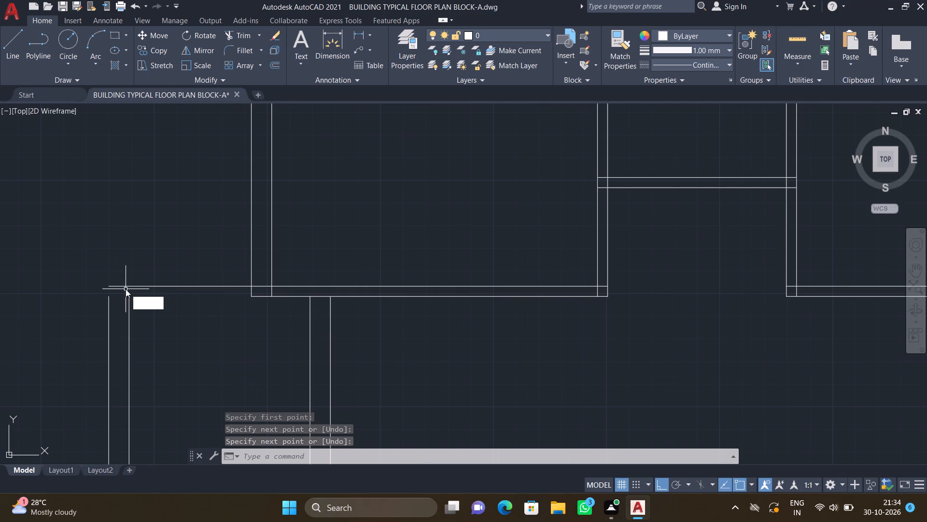
key("x")
key("Return")
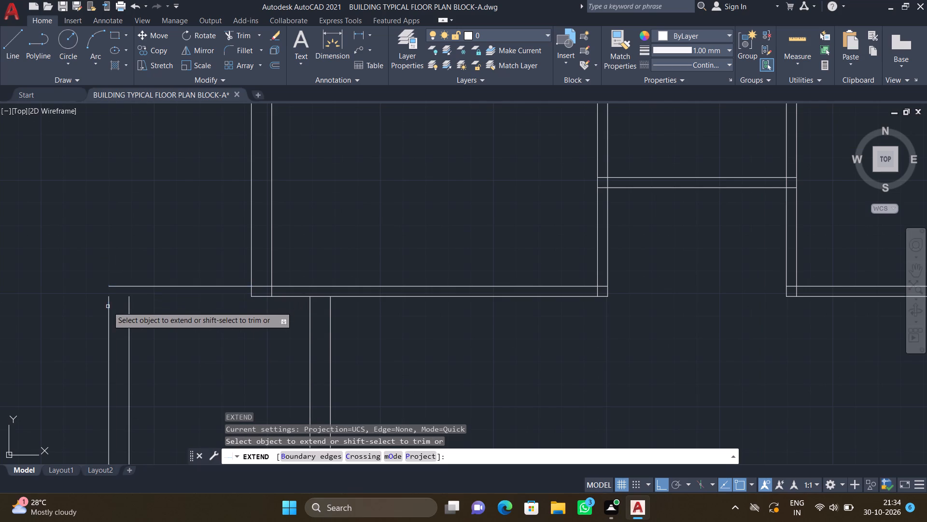
left_click_drag(108, 305, 112, 305)
left_click(129, 297)
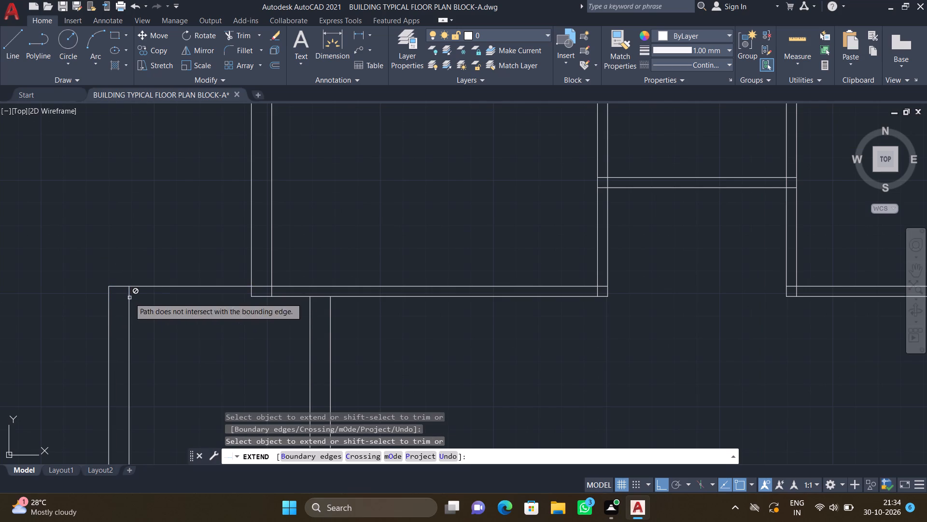
scroll(132, 300, "down", 4)
scroll(126, 357, "up", 3)
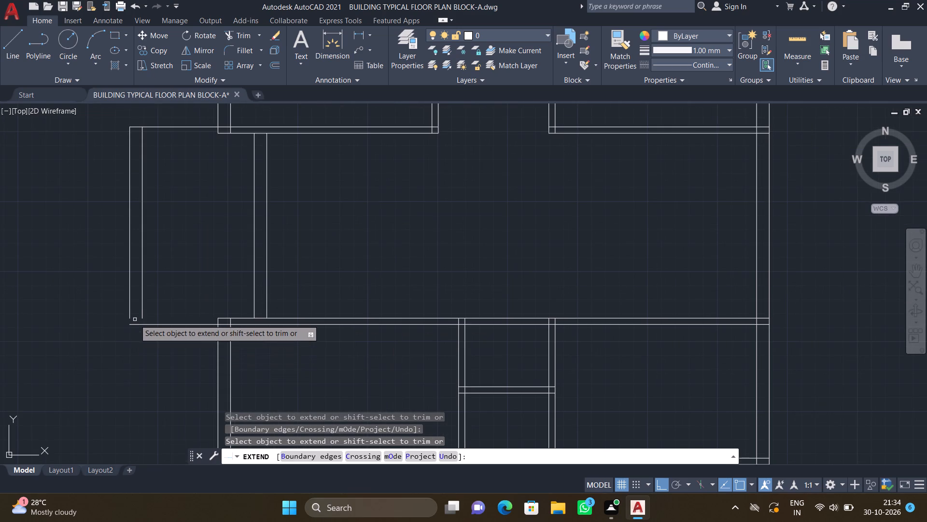
scroll(133, 318, "up", 2)
left_click_drag(124, 314, 140, 317)
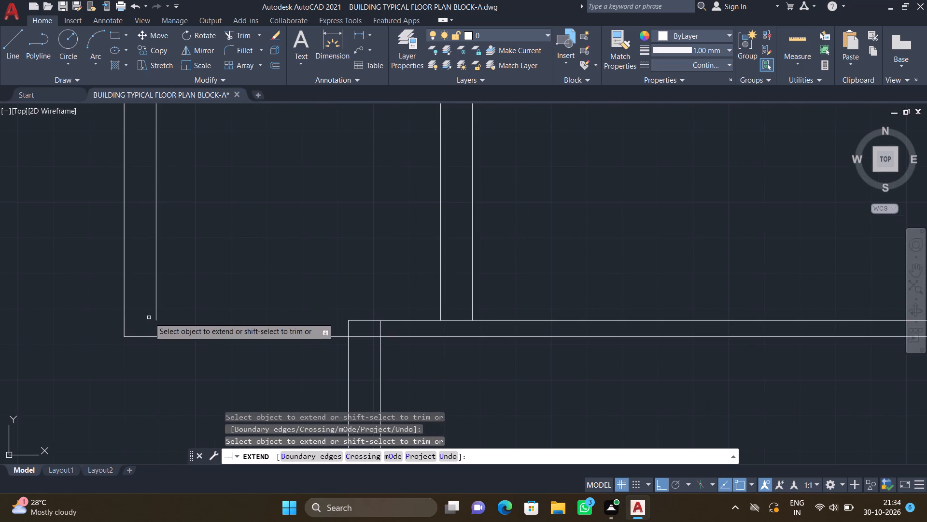
left_click(156, 308)
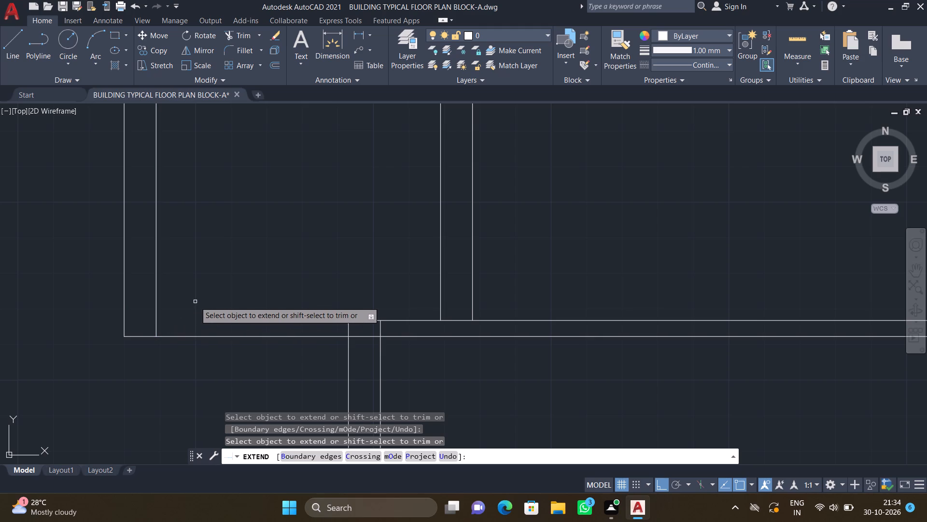
key("Return")
Draw a horizontal line about 5'-3" long from the lower room's top-left corner to the outer wall's outer line, completing the bottom connecting wall.
key("l")
key("Return")
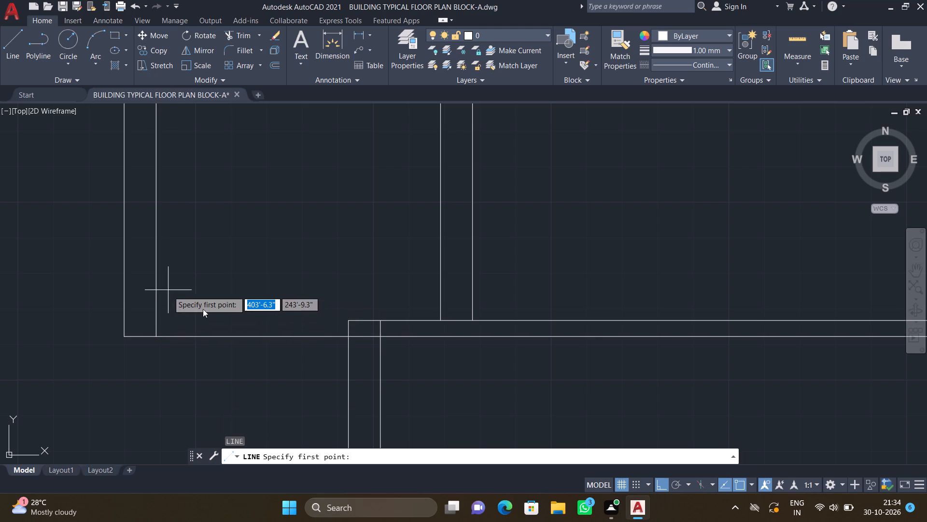
scroll(339, 326, "up", 2)
left_click(360, 310)
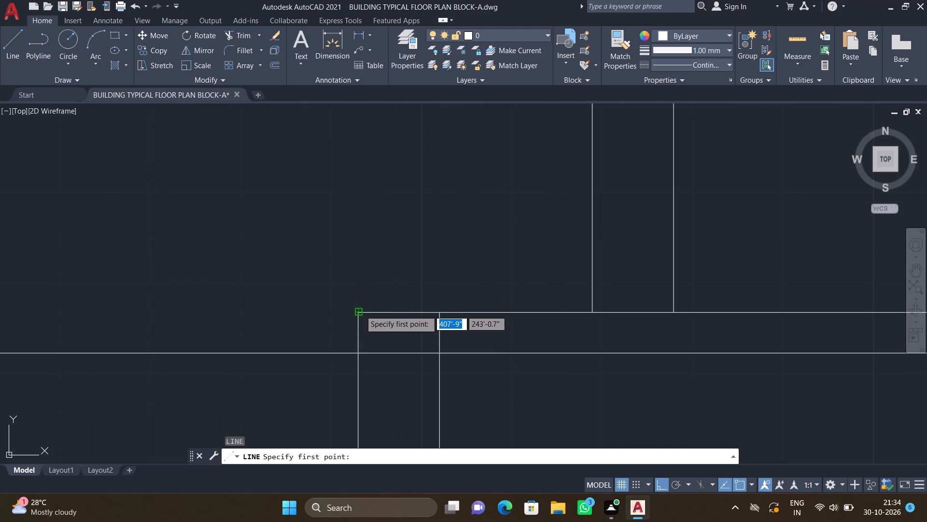
scroll(221, 313, "down", 3)
scroll(125, 311, "up", 2)
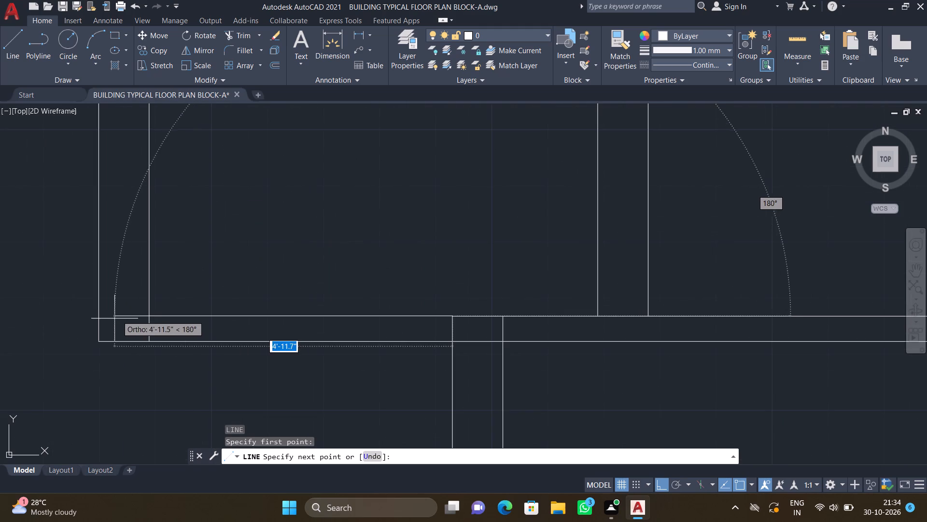
scroll(112, 315, "up", 2)
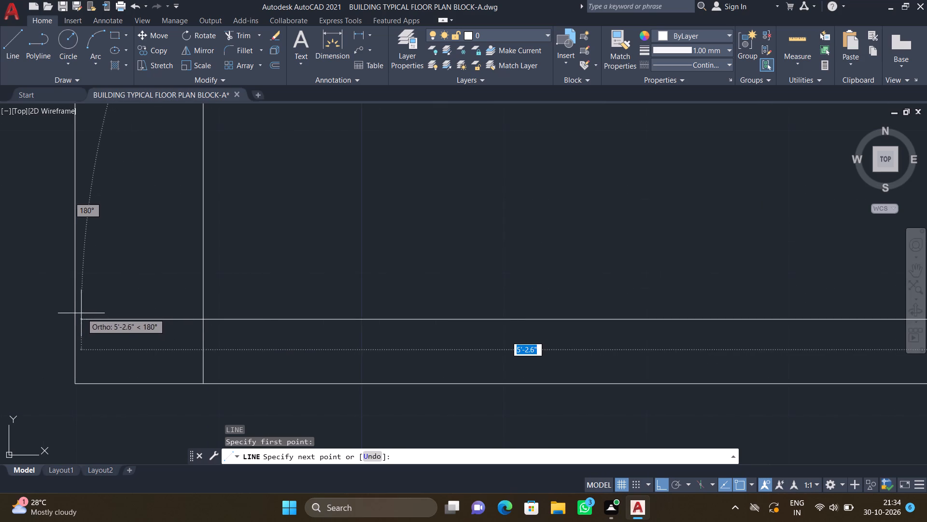
left_click(76, 319)
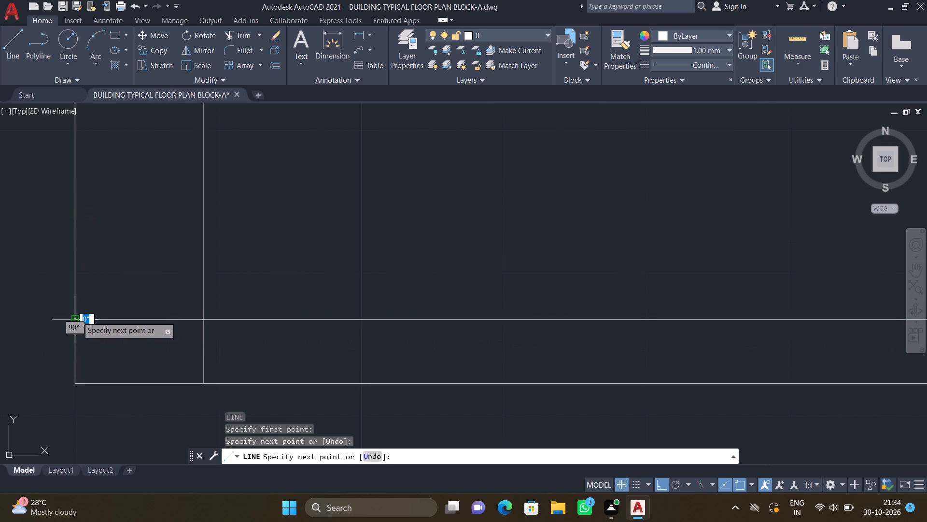
key("Return")
Draw a horizontal line about 5'-3" long from the upper room's bottom-left corner to the outer wall's outer line, completing the top connecting wall.
scroll(74, 303, "down", 5)
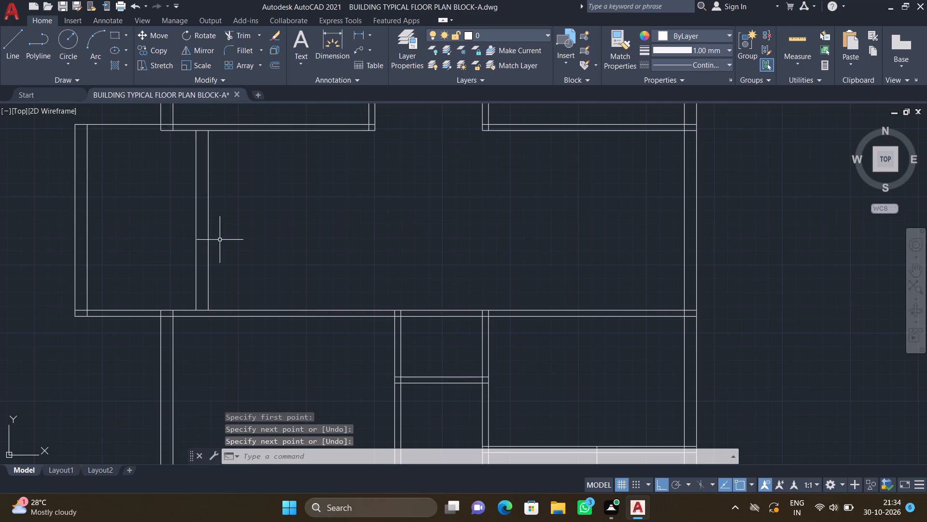
scroll(202, 211, "down", 1)
scroll(114, 145, "up", 3)
key("l")
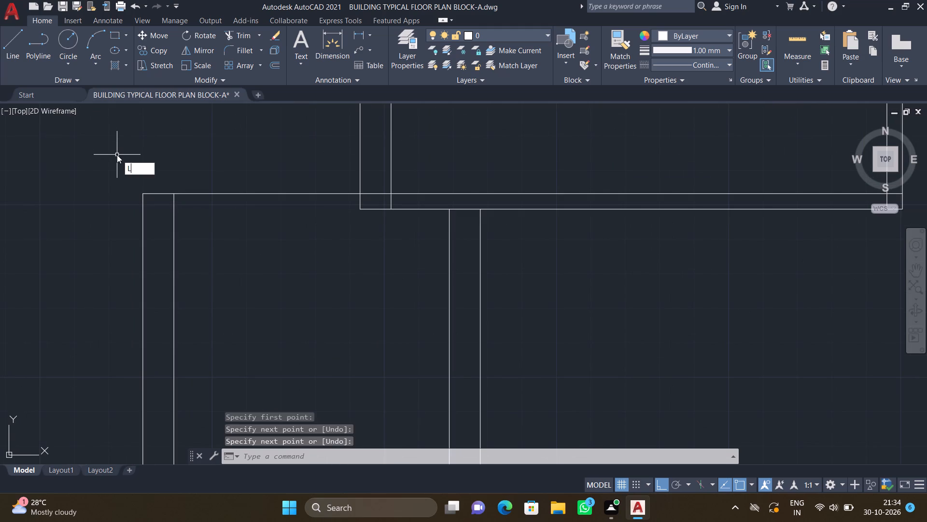
key("Return")
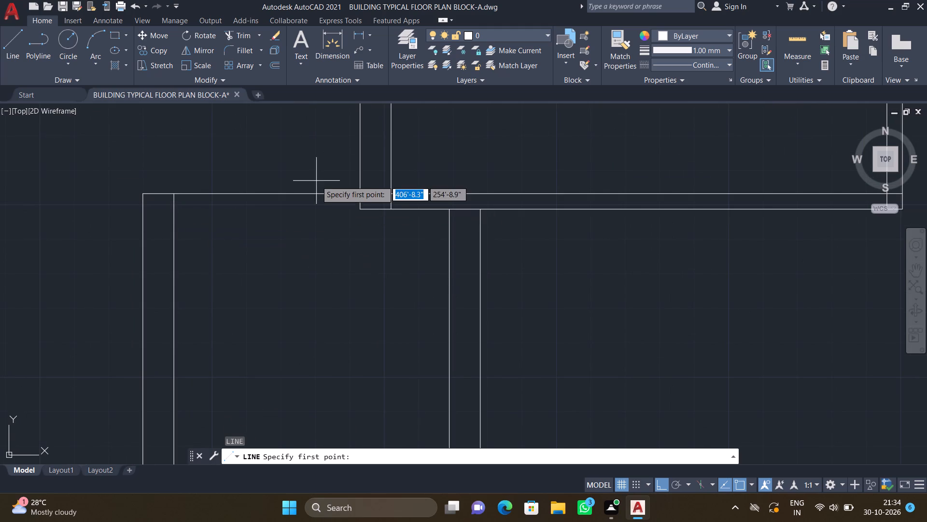
left_click(357, 210)
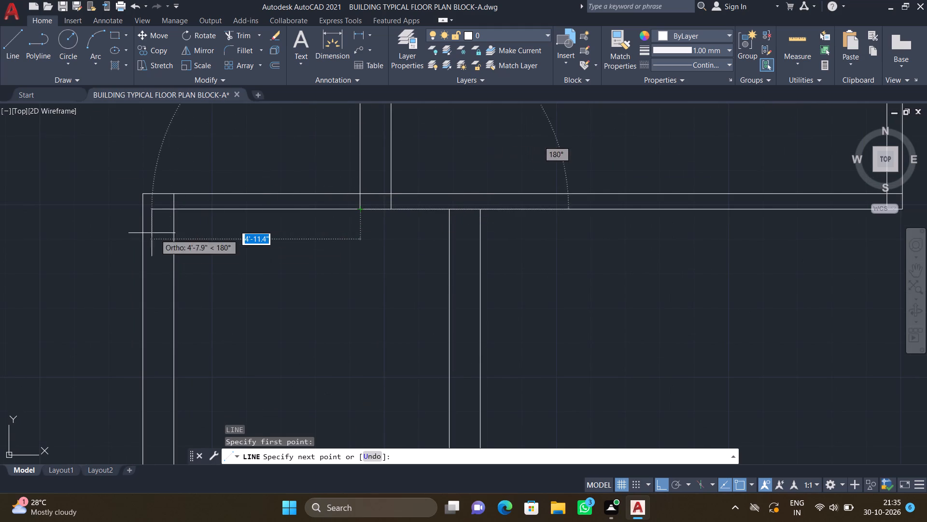
scroll(147, 227, "up", 4)
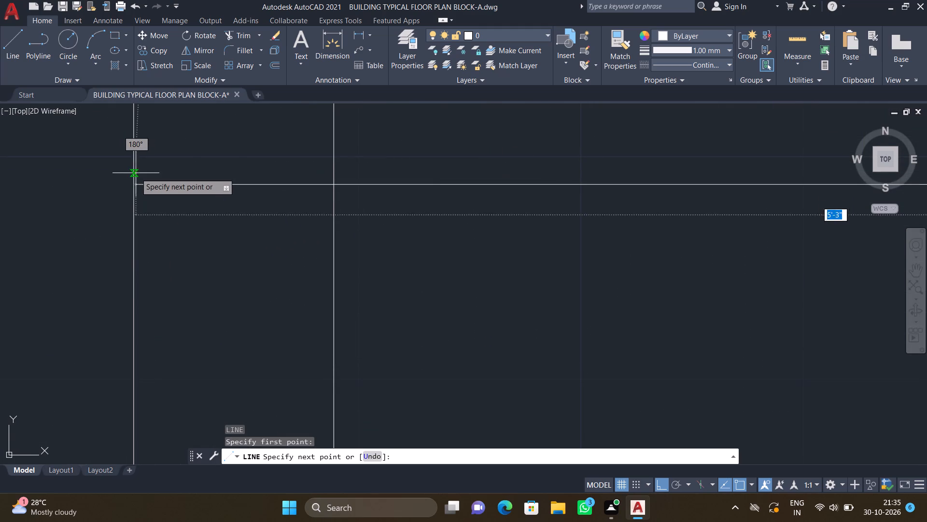
left_click(136, 184)
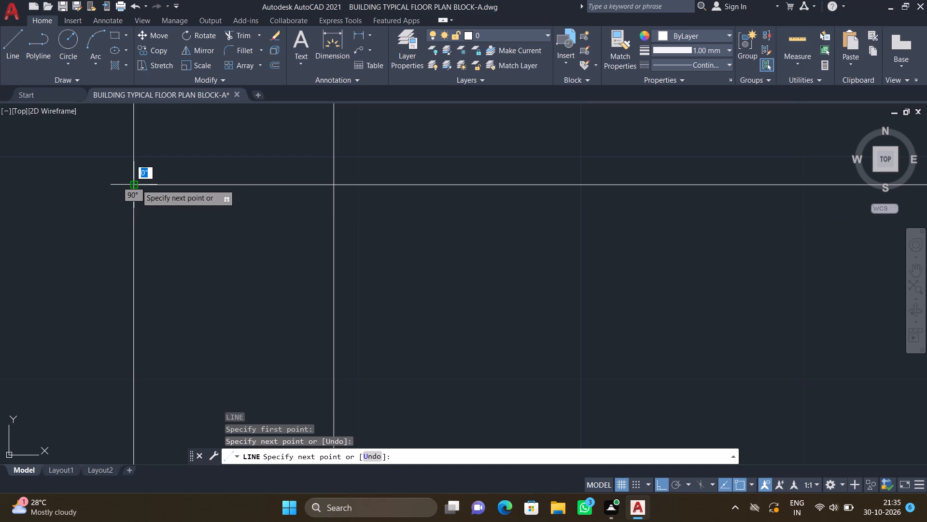
key("Return")
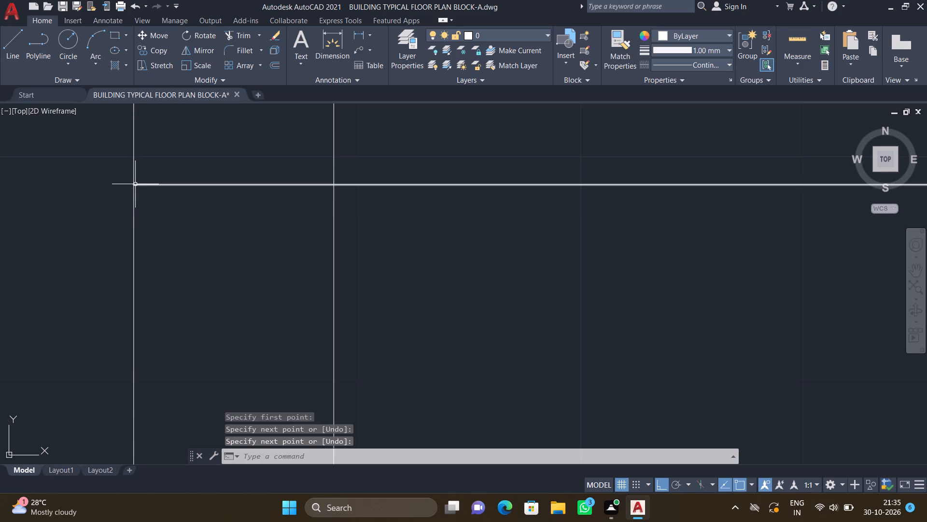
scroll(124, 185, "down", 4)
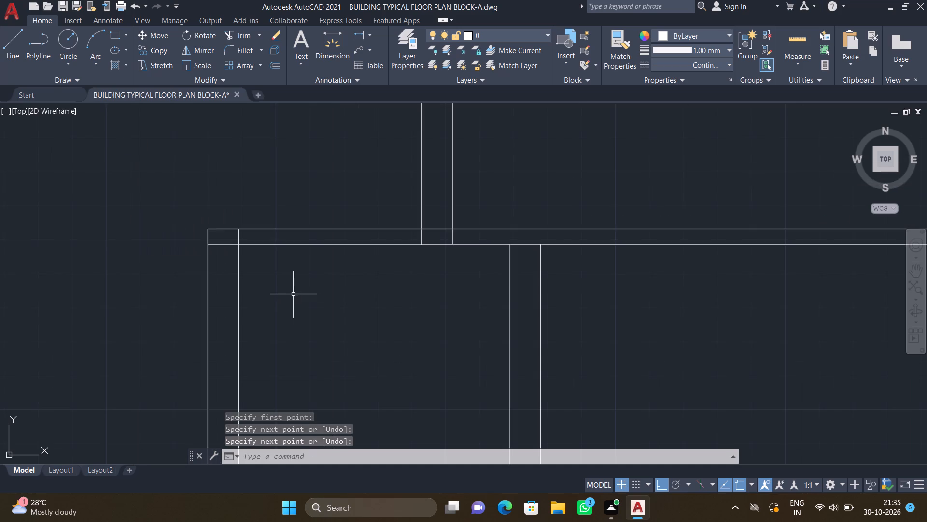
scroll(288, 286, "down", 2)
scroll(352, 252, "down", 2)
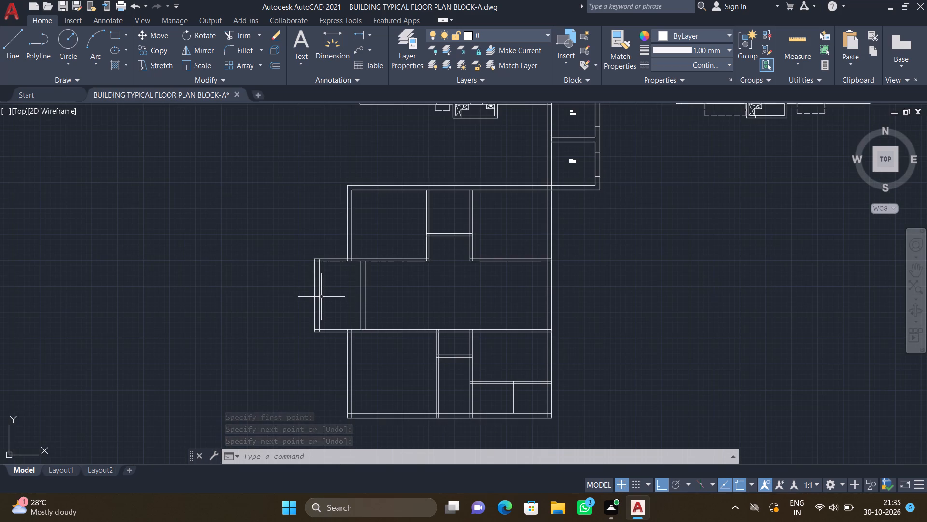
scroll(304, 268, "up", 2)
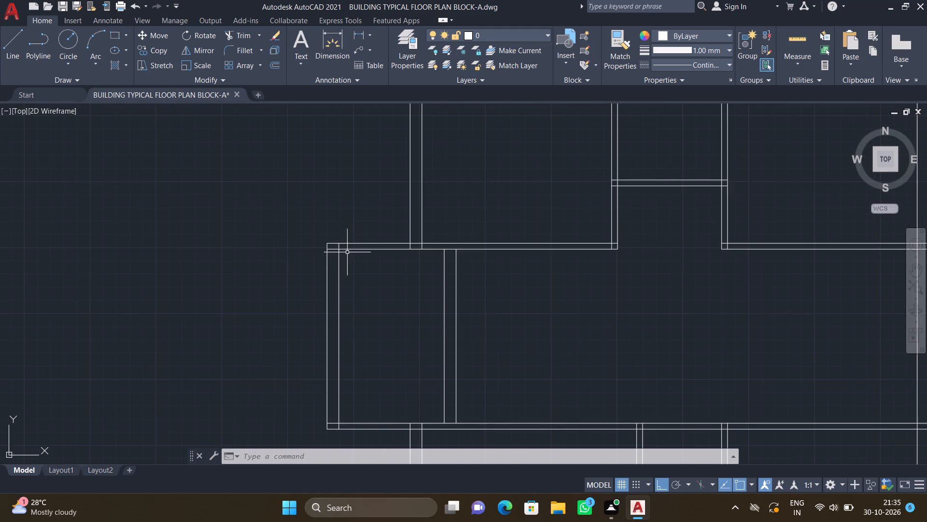
Draw an L-shaped line from the upper room's left wall, about 5'-1" left inside the top connecting wall, then down to the bottom connecting wall.
scroll(347, 252, "up", 3)
key("l")
key("Return")
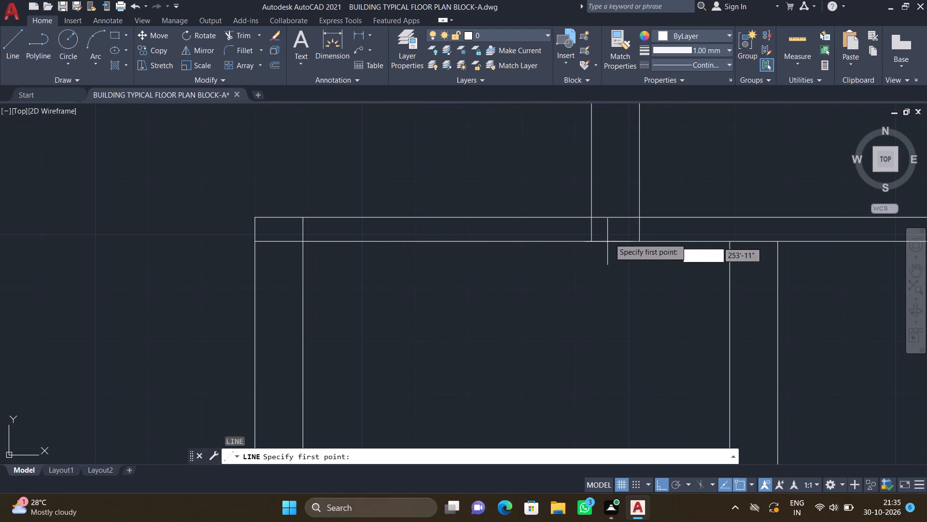
scroll(604, 228, "up", 3)
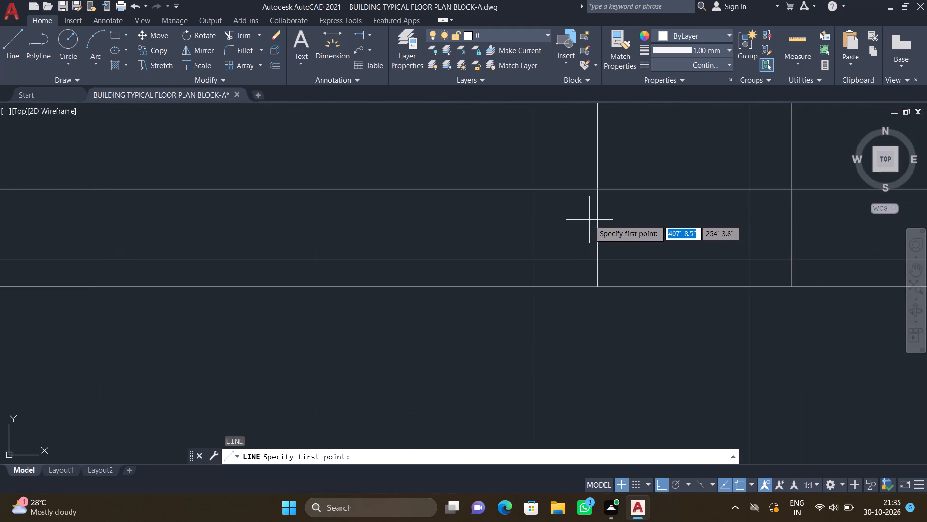
left_click_drag(599, 216, 594, 216)
scroll(415, 246, "down", 3)
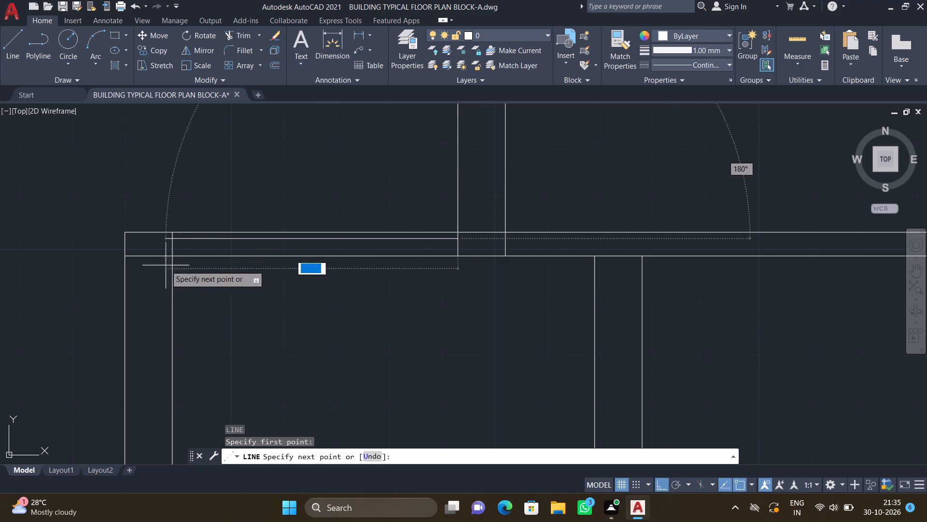
scroll(137, 259, "up", 2)
scroll(130, 192, "up", 1)
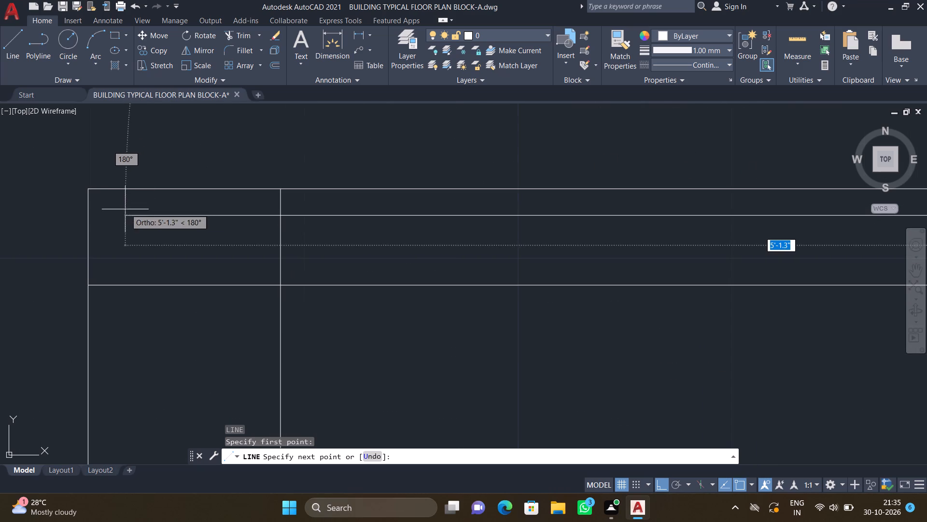
left_click(125, 216)
scroll(123, 252, "down", 4)
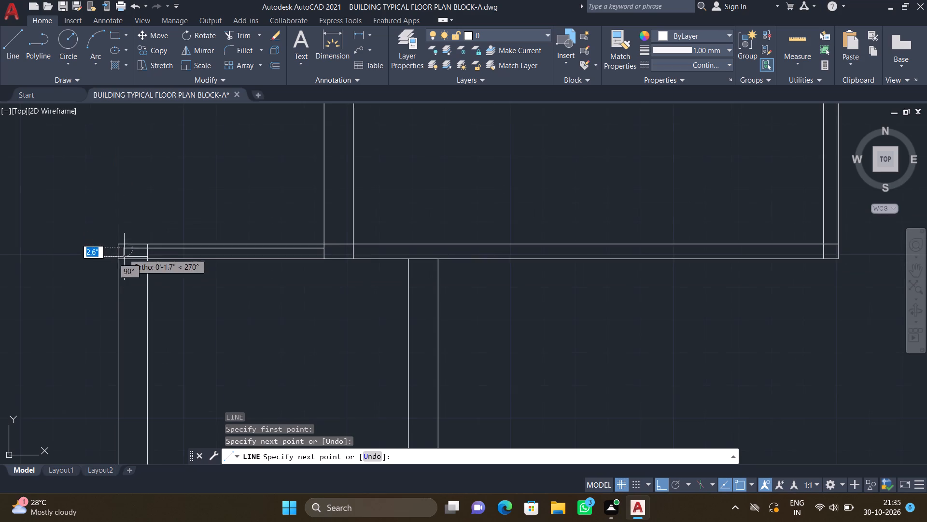
scroll(84, 294, "down", 2)
scroll(141, 264, "down", 2)
scroll(127, 385, "up", 1)
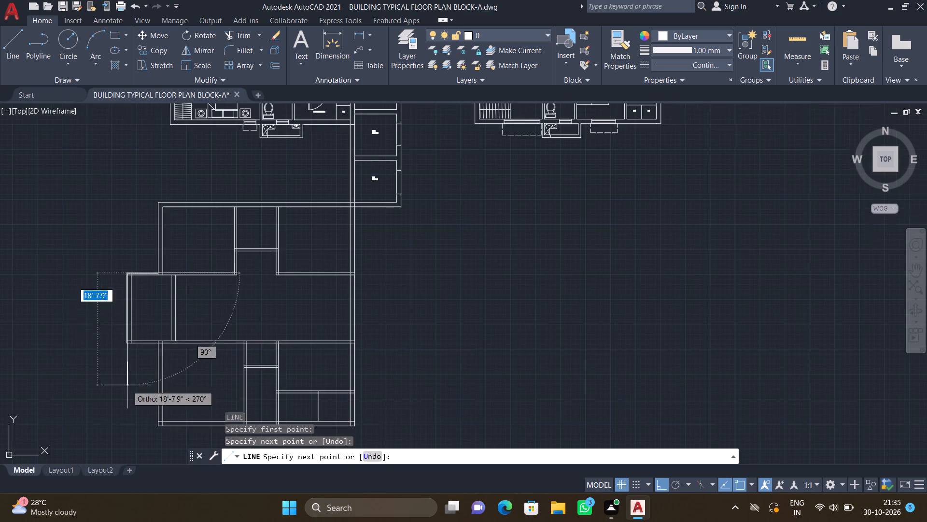
scroll(127, 385, "up", 1)
scroll(155, 257, "up", 2)
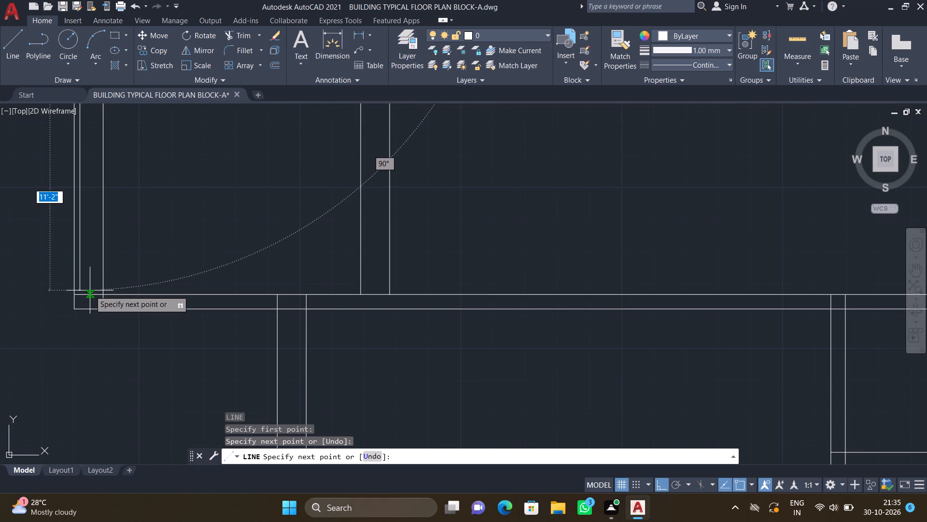
scroll(87, 295, "up", 4)
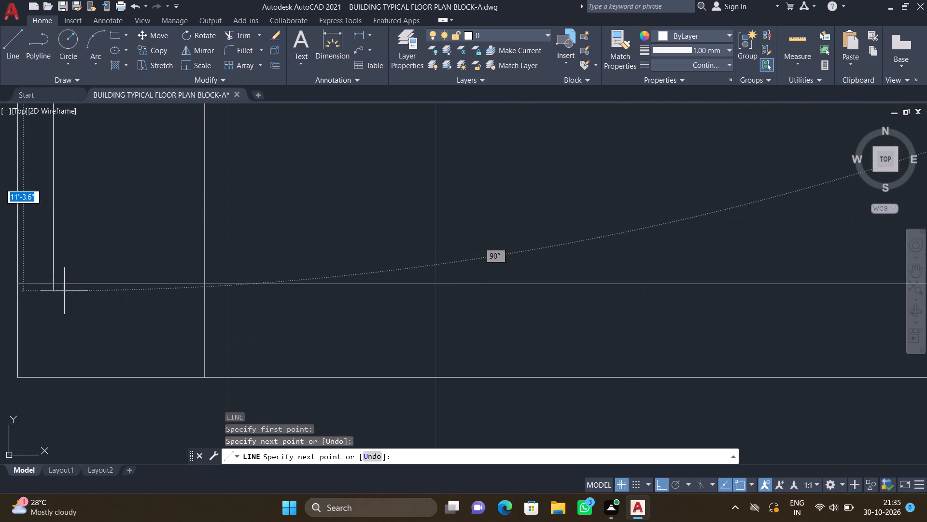
left_click(53, 287)
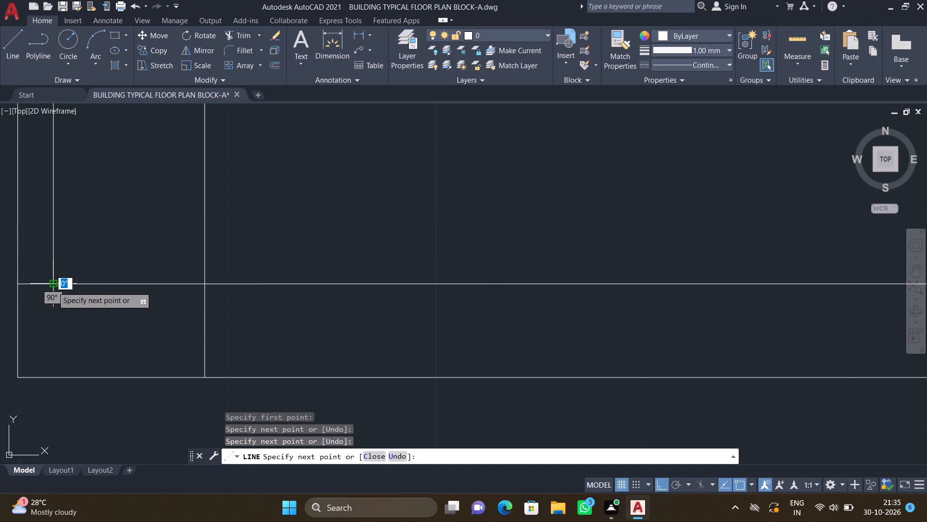
key("Return")
Draw a second L-shaped line inside the first, about 4'-10" left from the upper room's wall, then down to the bottom connecting wall's upper line.
scroll(75, 305, "down", 5)
scroll(129, 247, "down", 3)
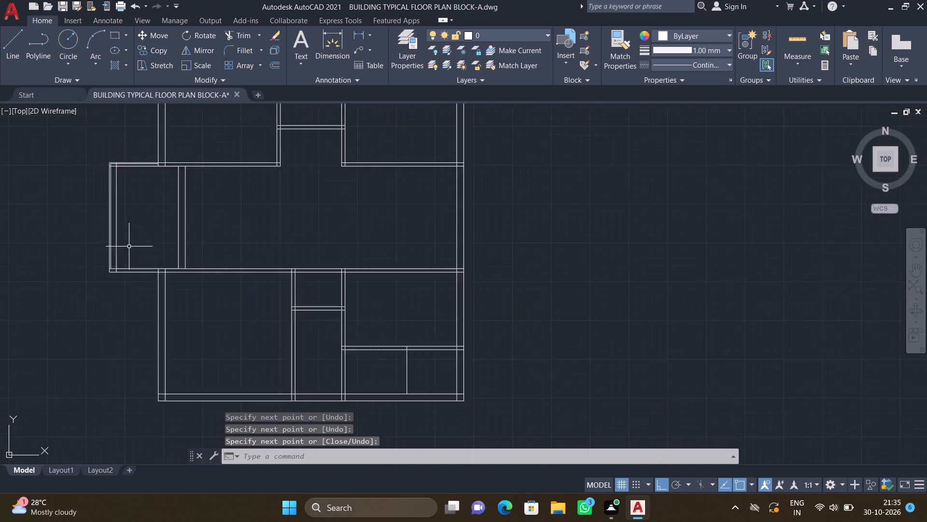
scroll(126, 204, "up", 4)
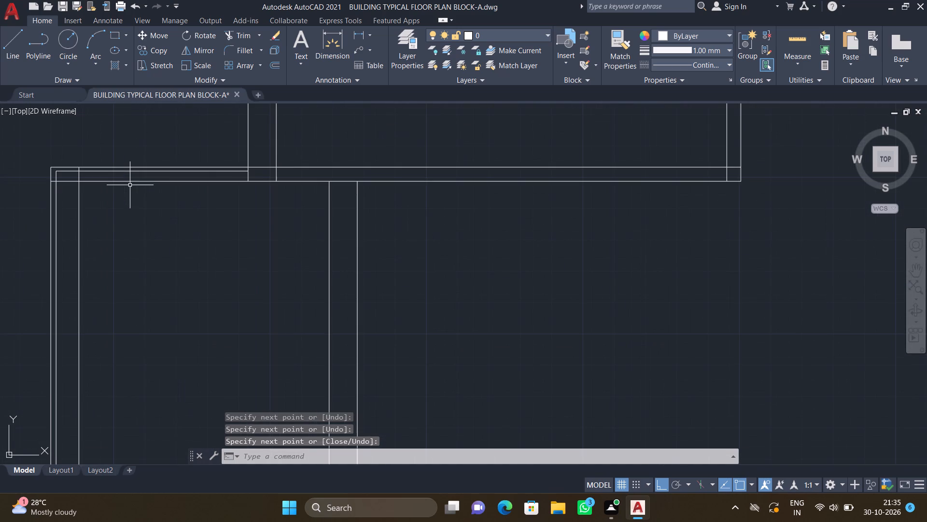
key("l")
key("Return")
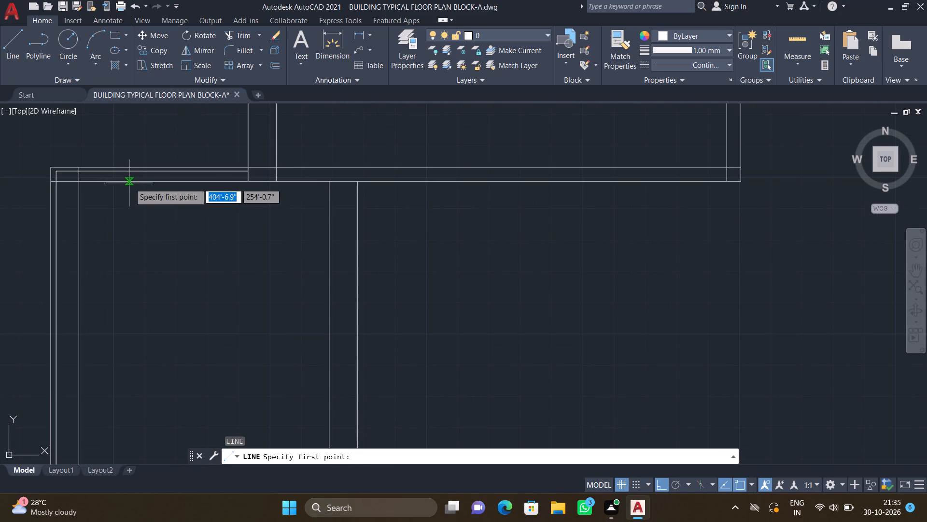
scroll(266, 171, "up", 2)
scroll(217, 186, "up", 1)
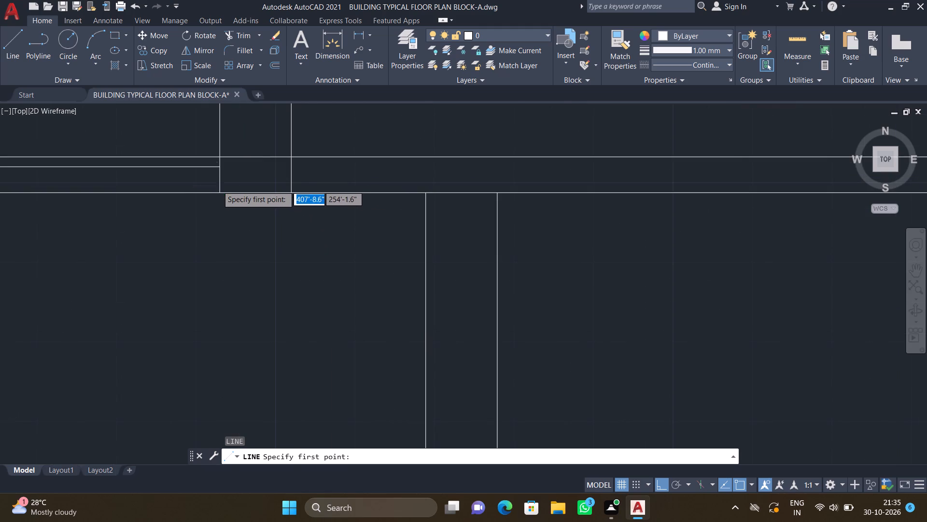
scroll(217, 186, "up", 1)
left_click(219, 176)
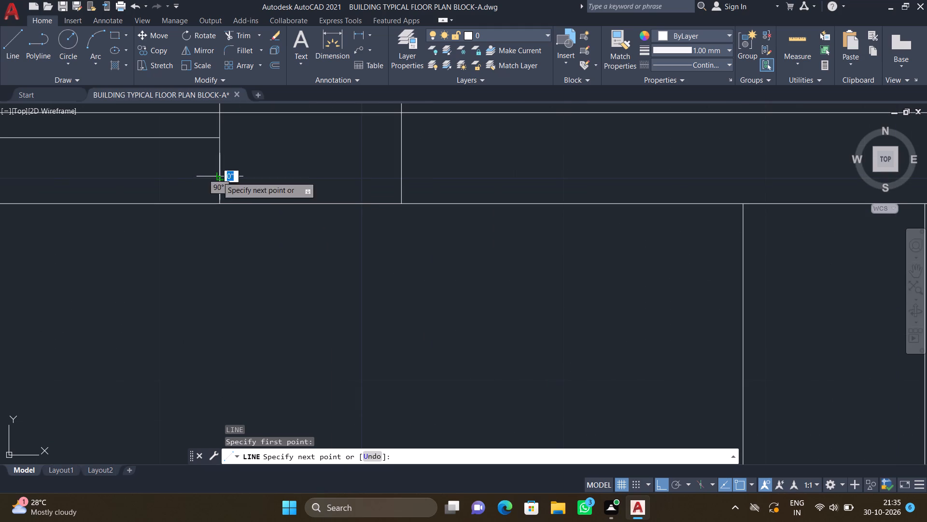
scroll(164, 164, "down", 4)
scroll(84, 154, "up", 2)
scroll(83, 158, "down", 3)
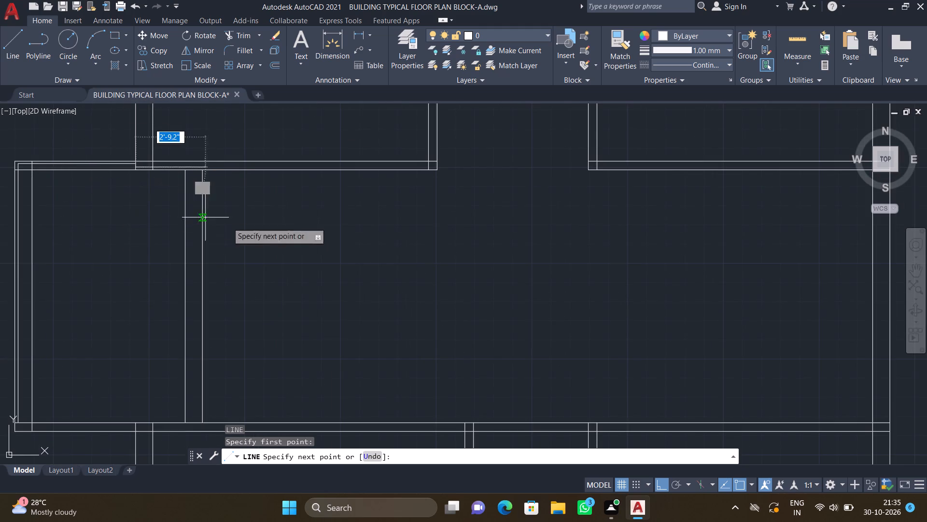
scroll(243, 221, "down", 2)
scroll(126, 209, "up", 3)
scroll(116, 149, "up", 2)
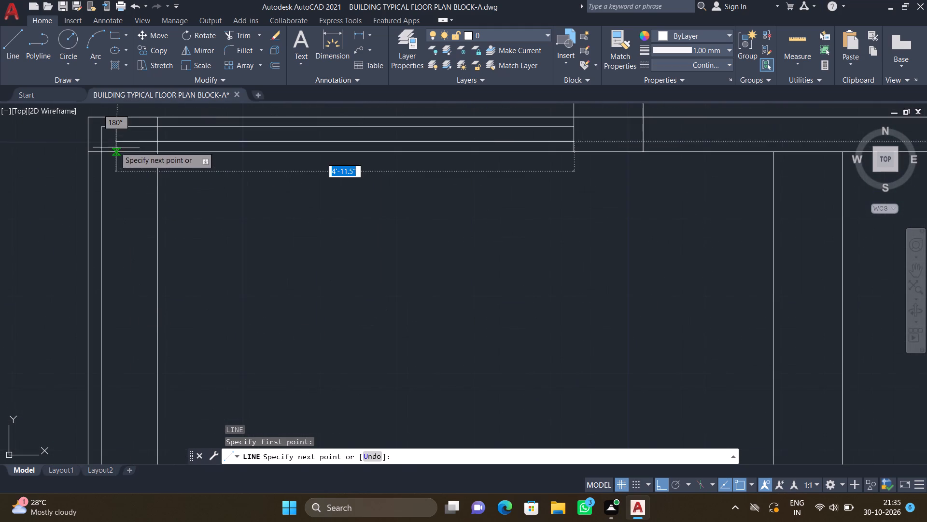
scroll(112, 142, "up", 2)
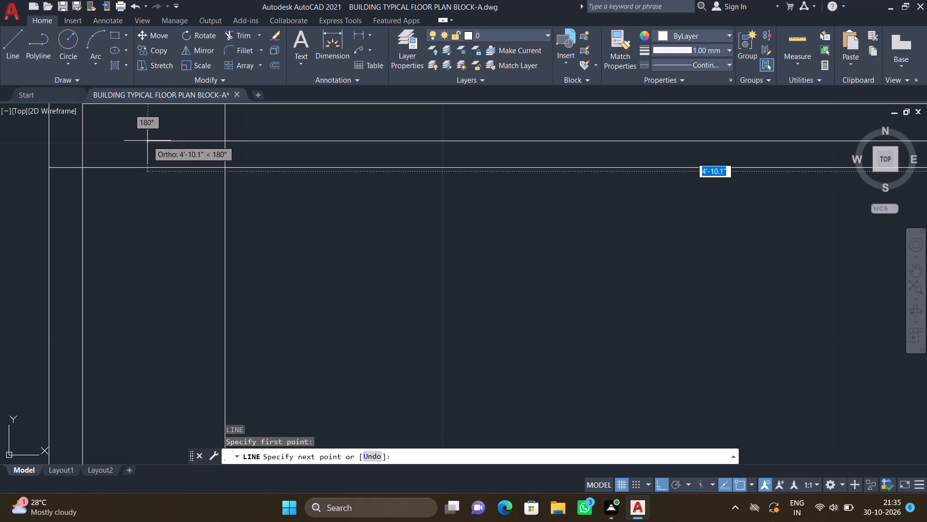
left_click(140, 136)
scroll(149, 189, "down", 3)
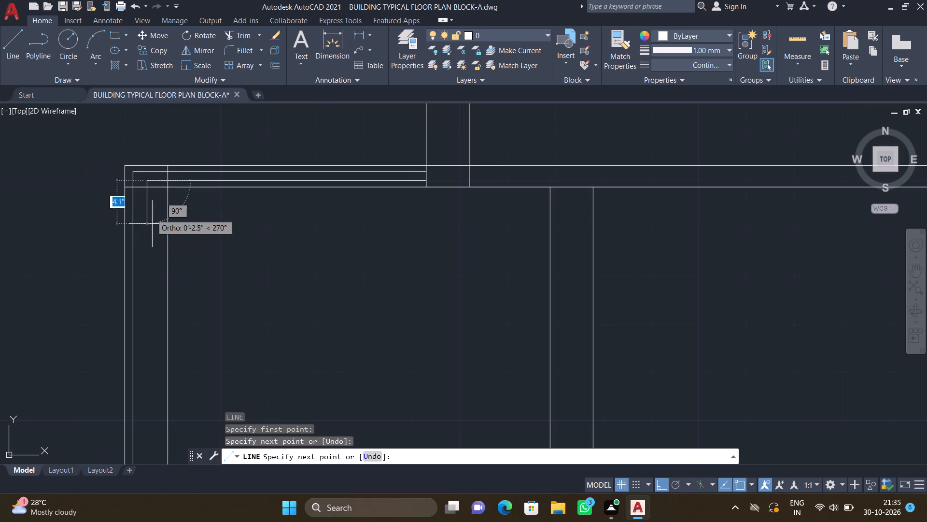
scroll(151, 252, "down", 3)
scroll(138, 341, "up", 2)
scroll(151, 320, "down", 2)
scroll(162, 379, "up", 4)
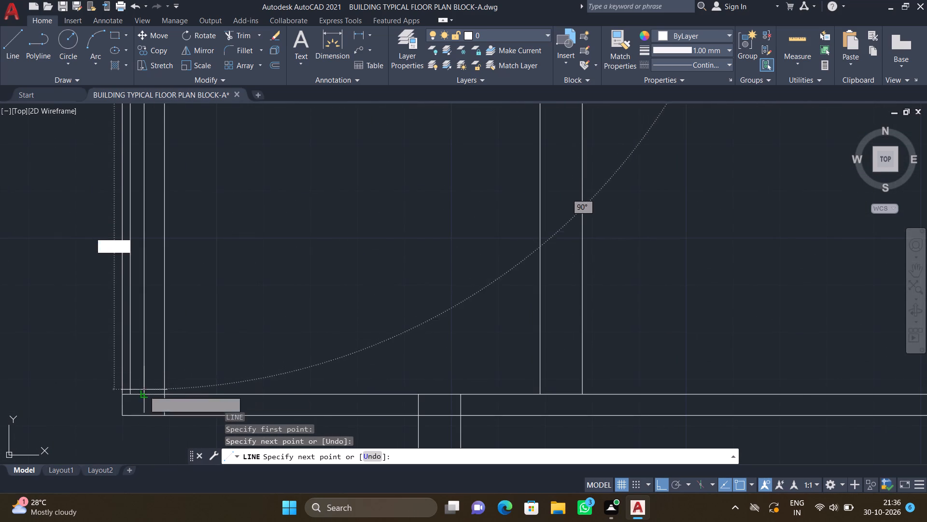
scroll(144, 391, "up", 3)
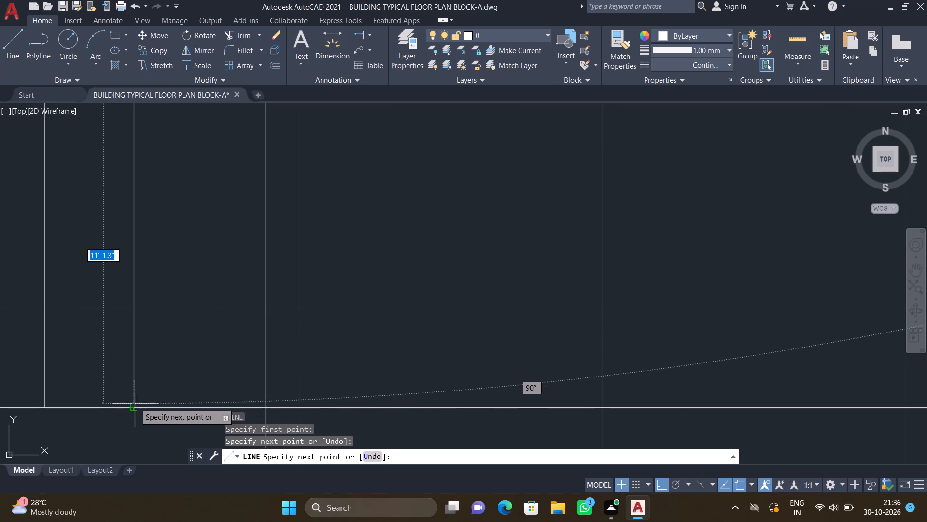
left_click(136, 406)
key("Return")
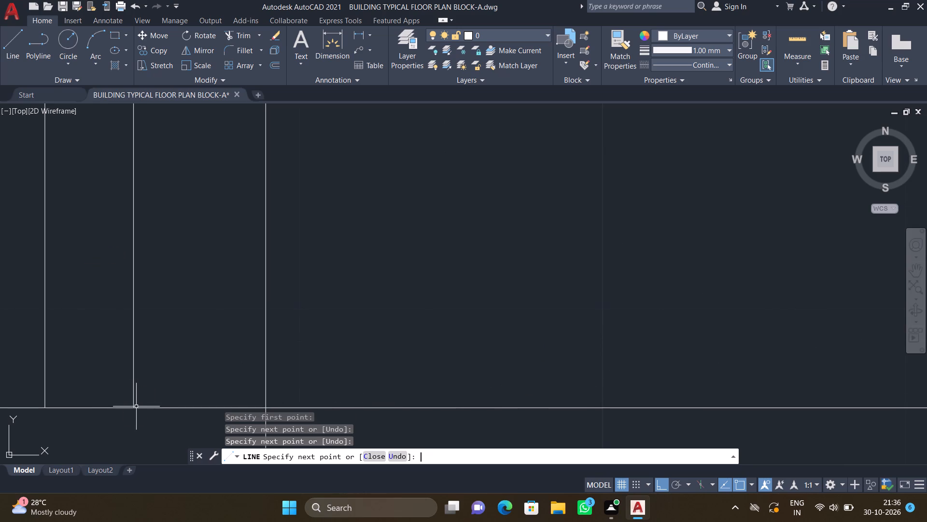
Draw a short horizontal line across the inner vertical wall between the projecting space and middle area, about a quarter of the way down.
scroll(129, 415, "down", 9)
scroll(140, 365, "up", 1)
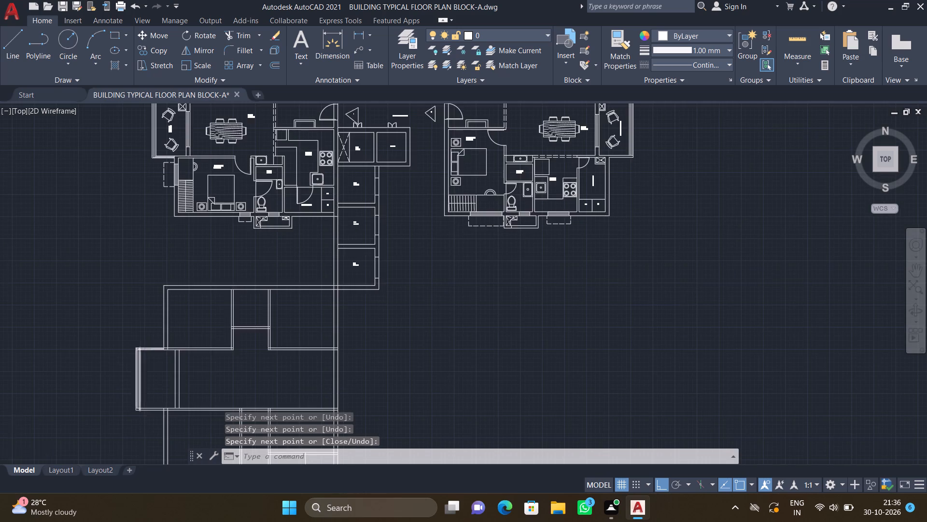
scroll(140, 365, "up", 1)
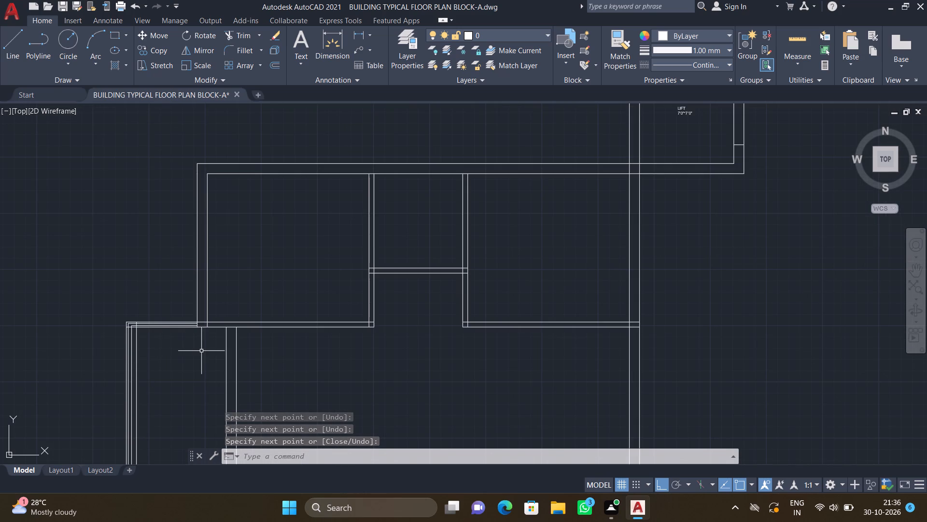
scroll(201, 351, "up", 2)
scroll(221, 348, "down", 2)
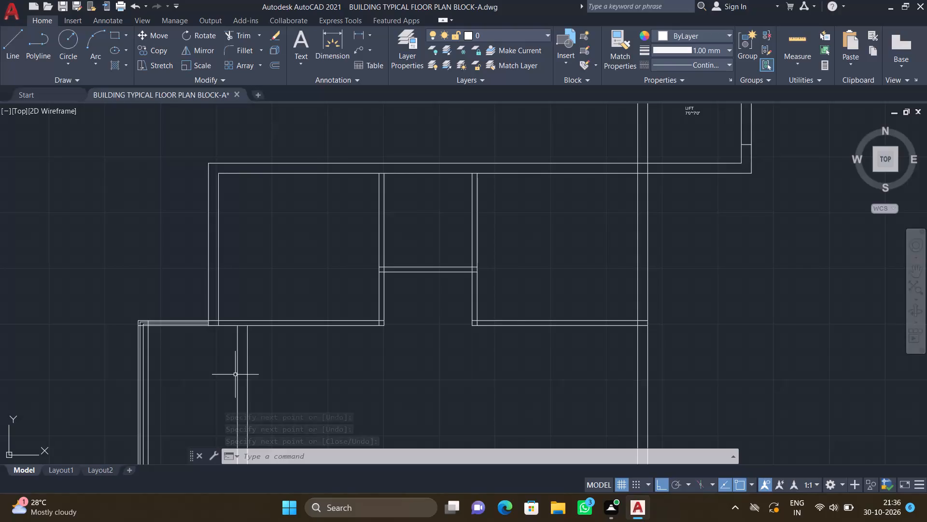
key("l")
key("Return")
scroll(242, 373, "up", 1)
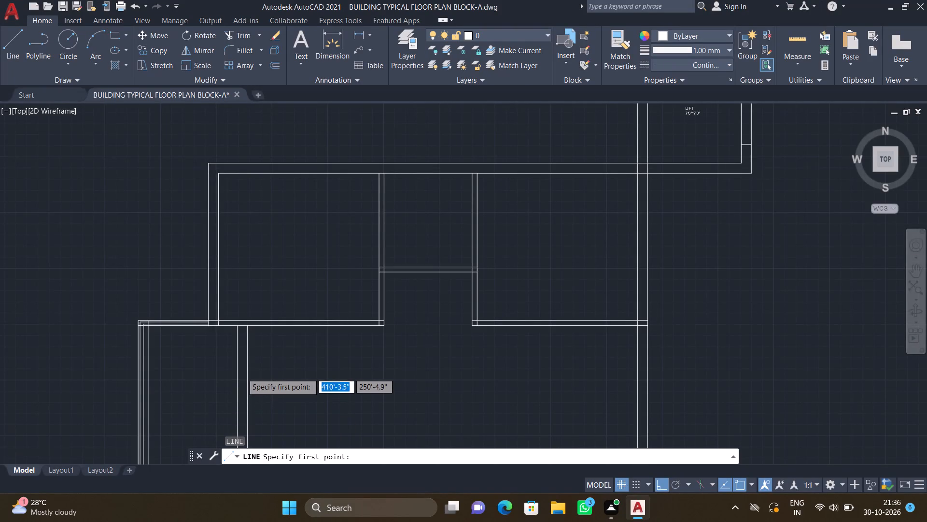
scroll(241, 373, "up", 1)
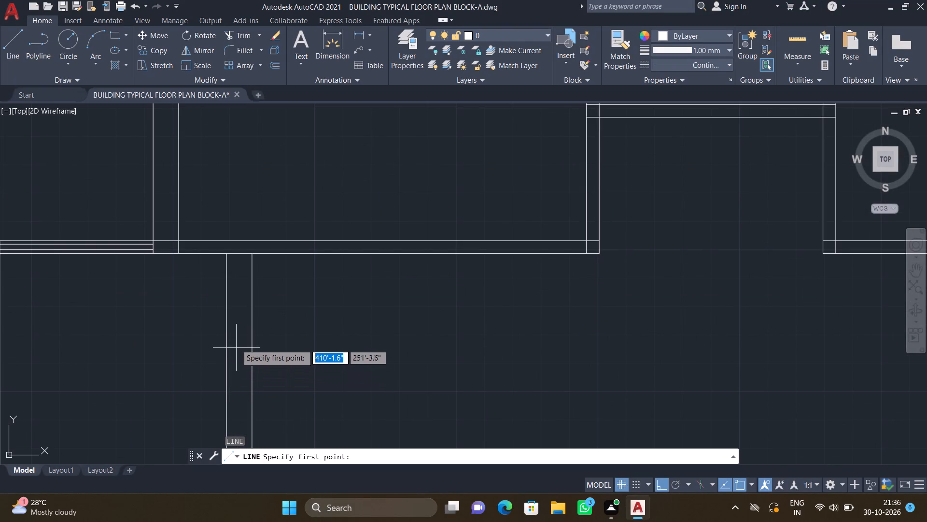
scroll(224, 342, "up", 2)
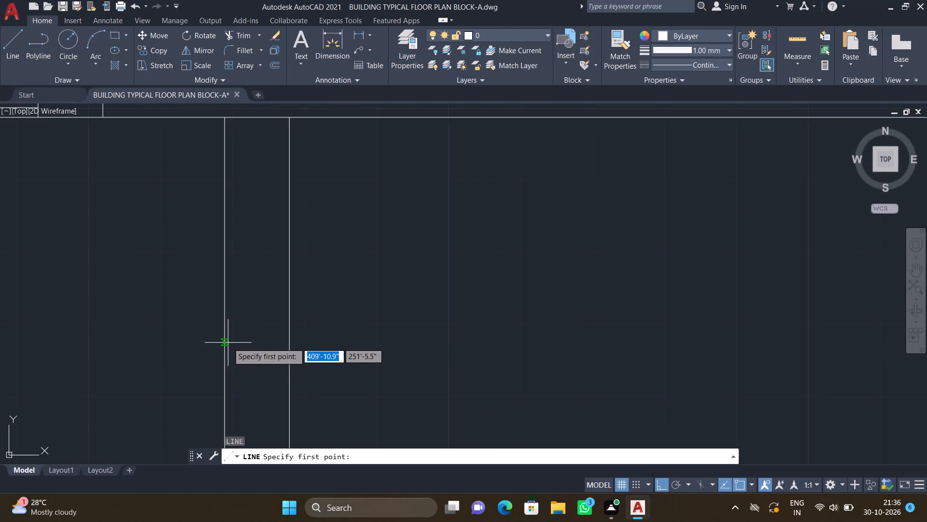
left_click(224, 340)
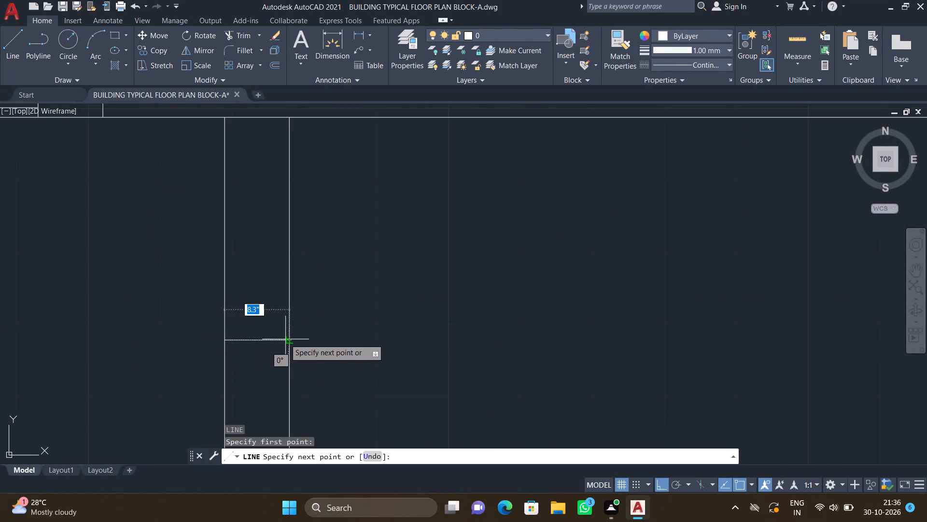
left_click(292, 339)
key("Return")
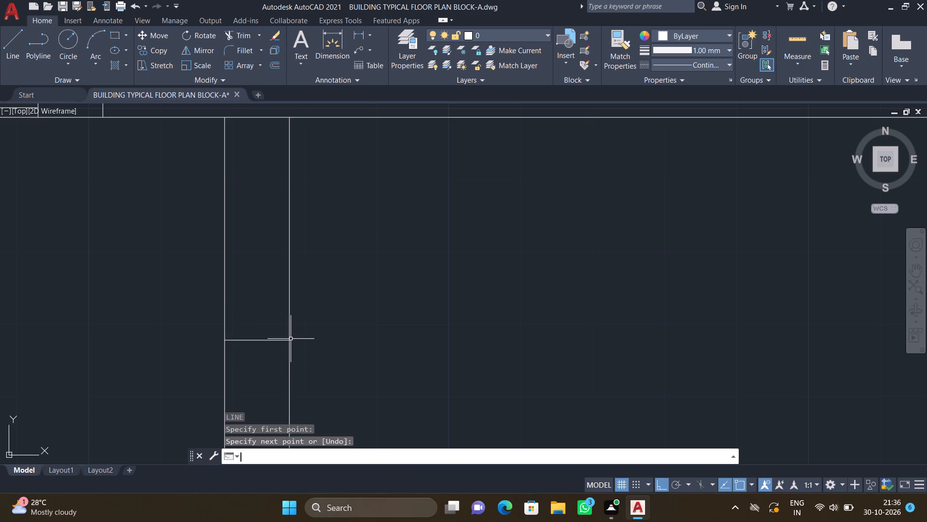
Draw another short horizontal line across the same inner vertical wall, about a quarter of its height above the bottom connecting wall.
scroll(266, 324, "down", 6)
scroll(269, 390, "up", 3)
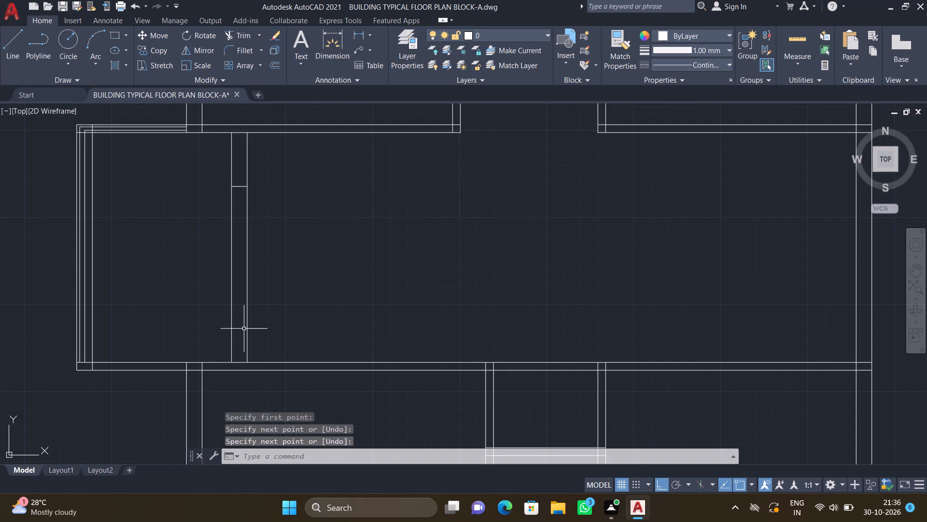
scroll(244, 329, "up", 1)
key("l")
key("Return")
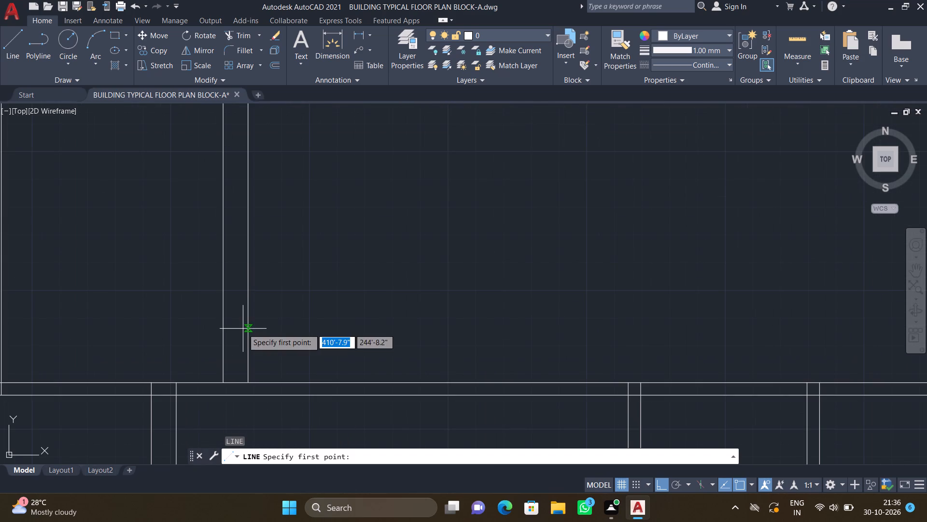
scroll(226, 314, "down", 2)
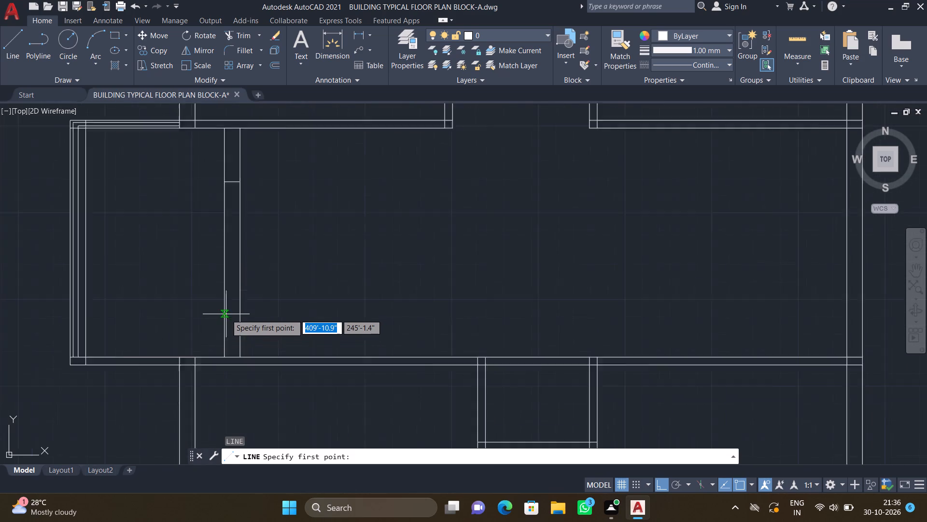
scroll(226, 313, "up", 2)
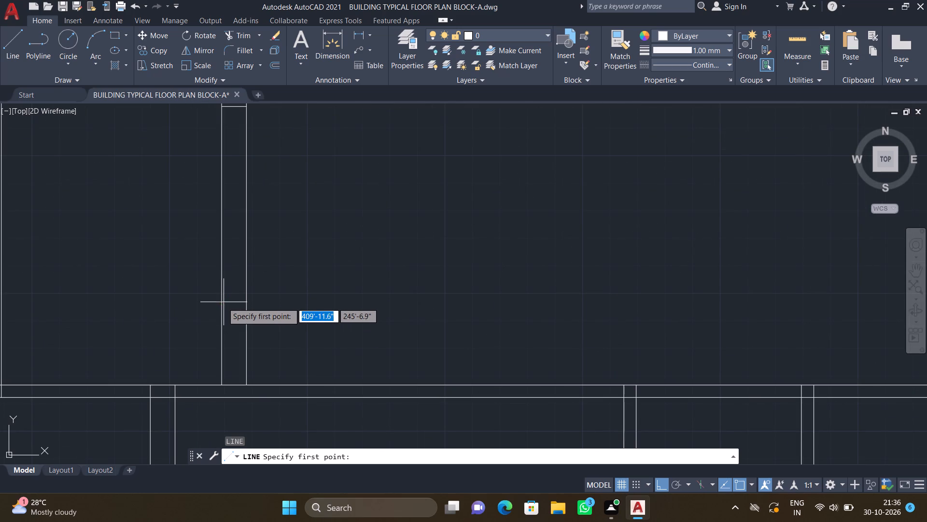
left_click(223, 306)
scroll(237, 309, "up", 2)
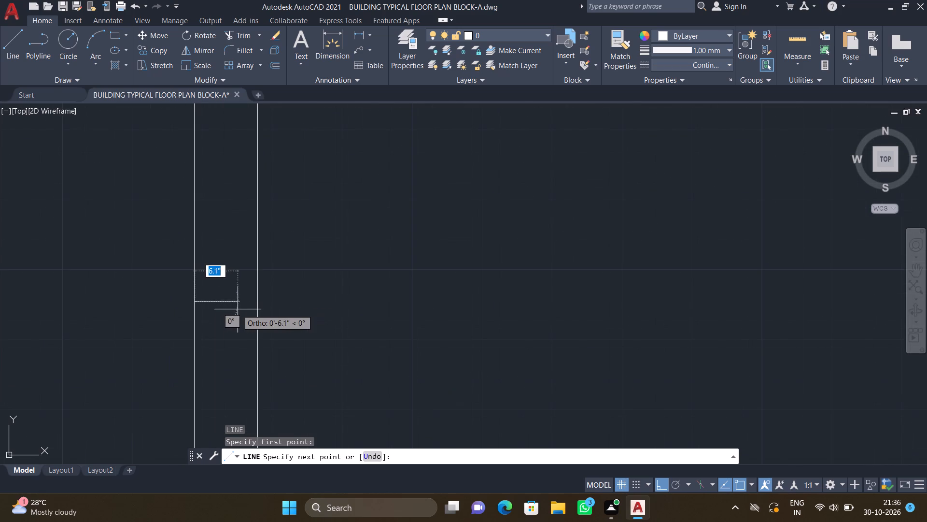
left_click(258, 302)
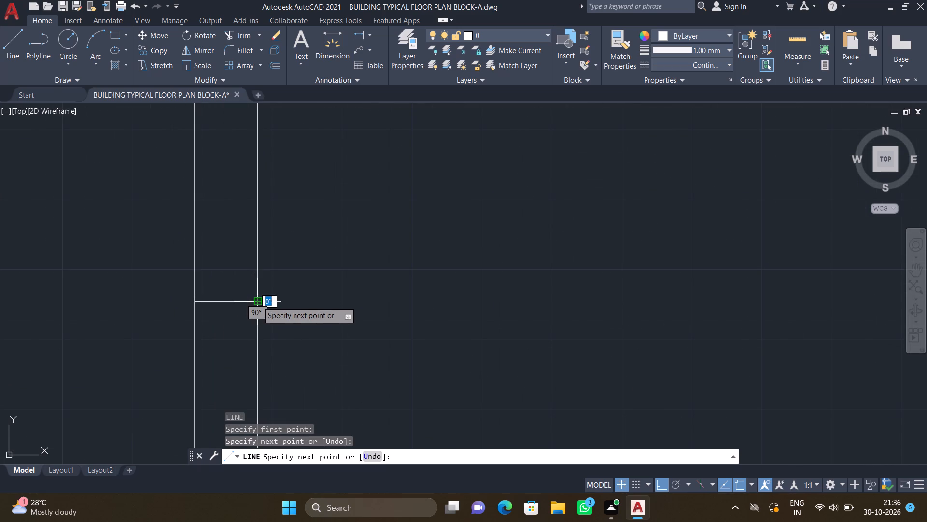
Draw a vertical line about 6'-0.4" long between the opening's two short cross lines, about one third across the inner wall's thickness.
key("Return")
key("l")
key("Return")
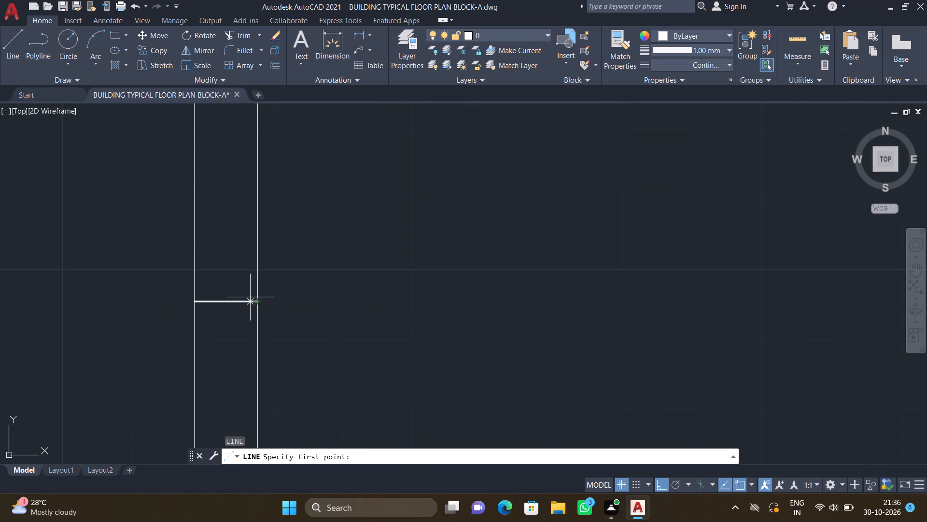
scroll(250, 297, "down", 3)
scroll(240, 184, "up", 2)
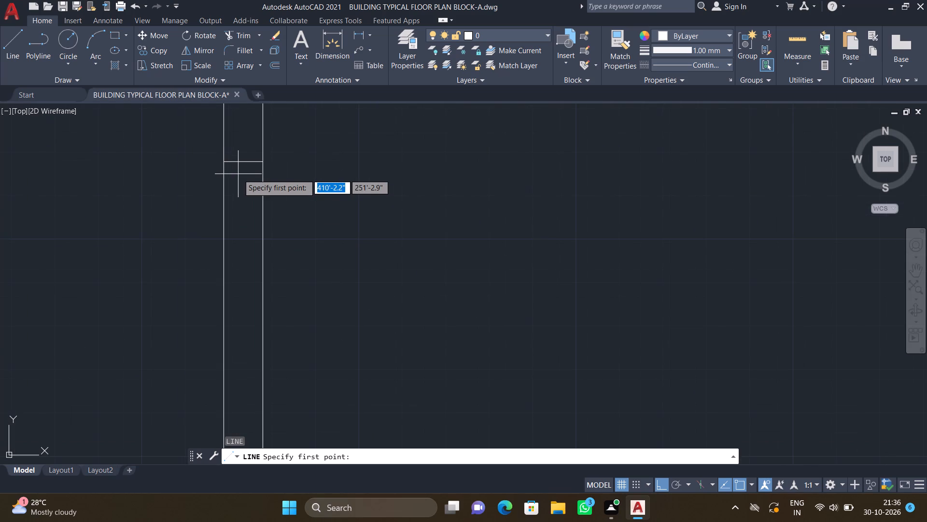
scroll(236, 166, "up", 2)
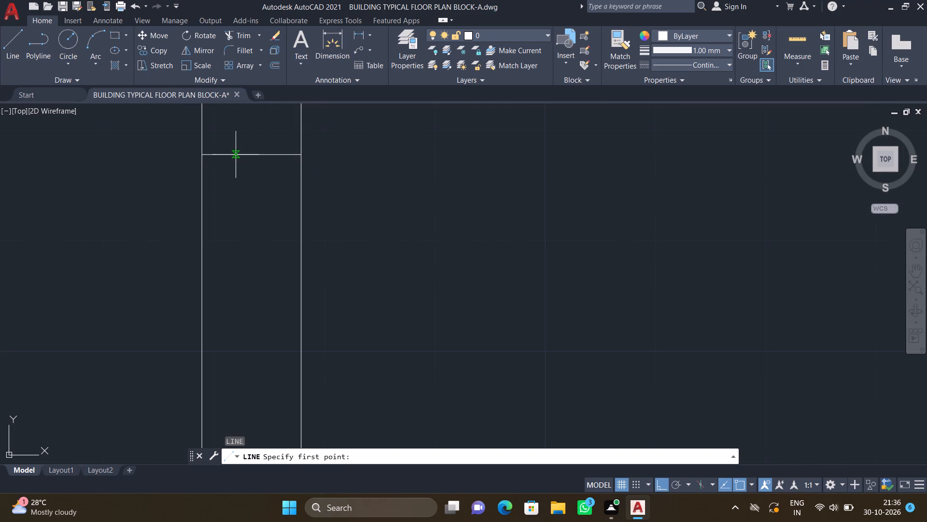
left_click_drag(236, 155, 236, 163)
scroll(231, 277, "down", 3)
scroll(232, 346, "down", 1)
scroll(230, 379, "up", 2)
scroll(221, 350, "down", 1)
scroll(229, 405, "up", 2)
scroll(228, 408, "down", 2)
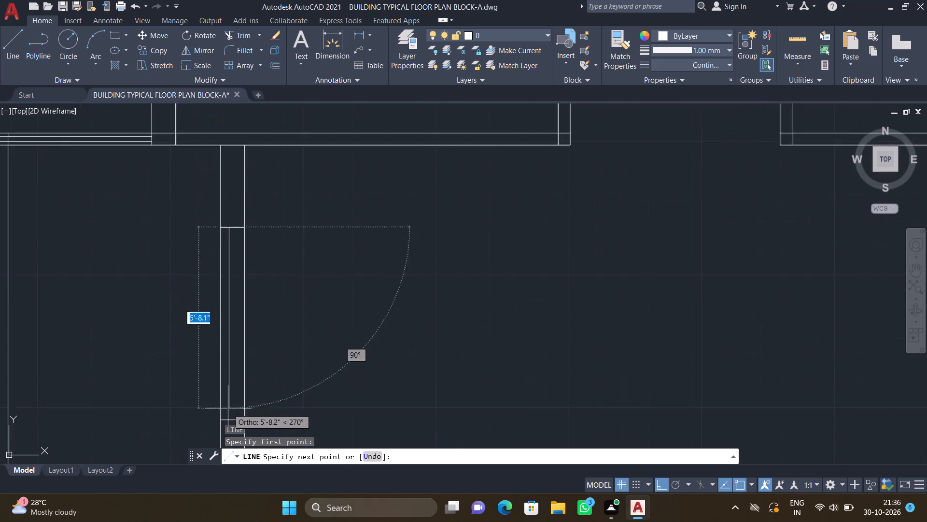
scroll(228, 408, "down", 1)
scroll(228, 421, "up", 3)
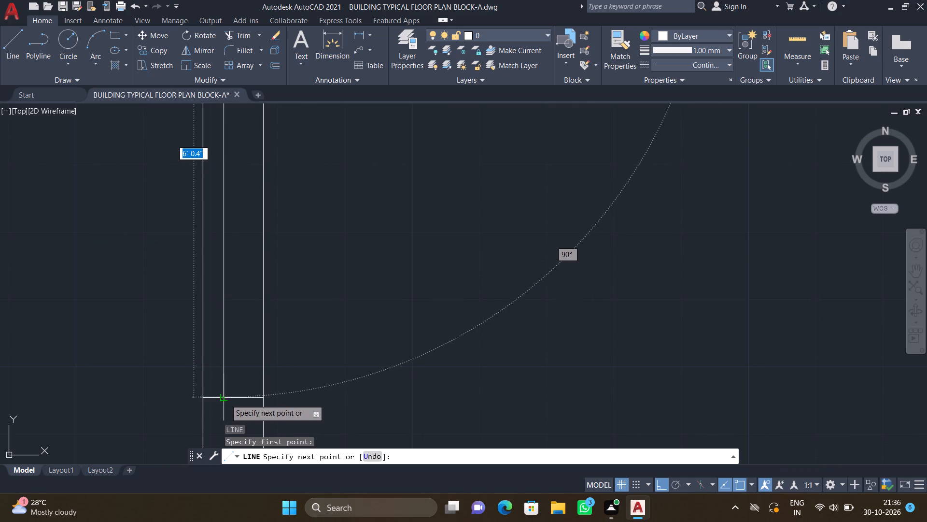
left_click(225, 399)
key("Return")
Draw a second vertical line about 6'-0.4" long between the same cross lines, about two thirds across the inner wall's thickness.
scroll(236, 338, "down", 2)
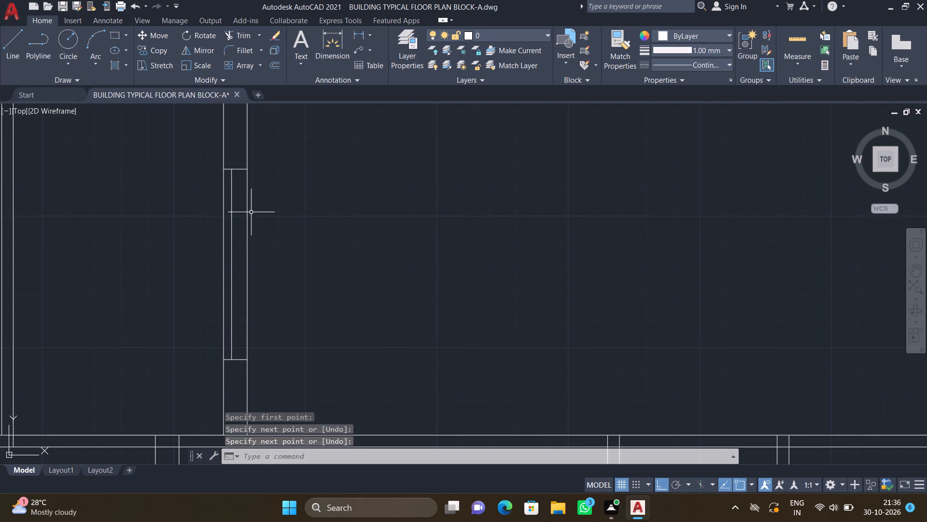
scroll(238, 184, "up", 1)
key("l")
key("Return")
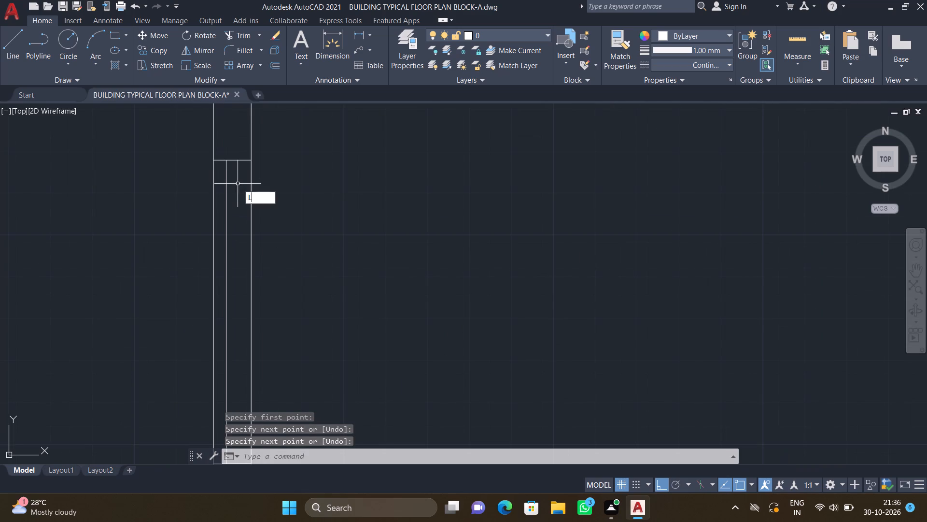
scroll(234, 163, "up", 2)
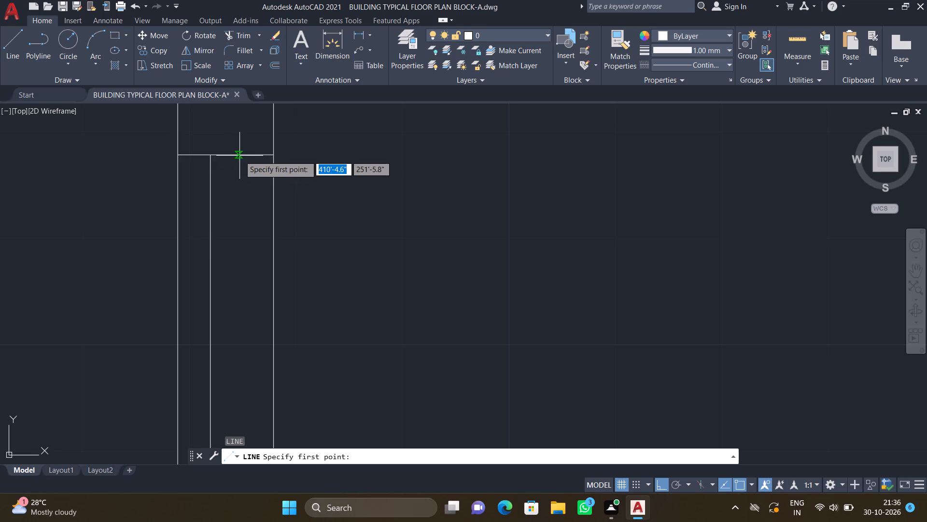
left_click_drag(241, 156, 242, 162)
scroll(197, 182, "down", 2)
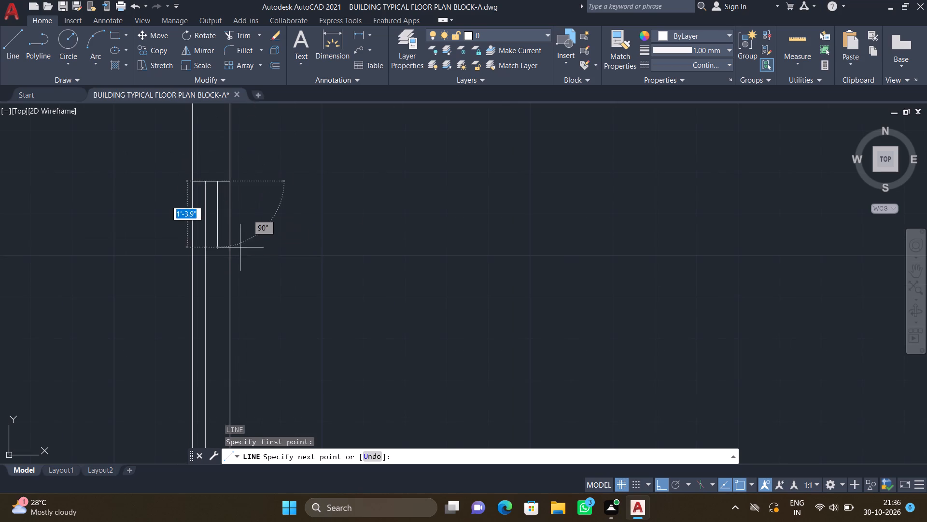
scroll(224, 276, "down", 2)
scroll(221, 369, "up", 2)
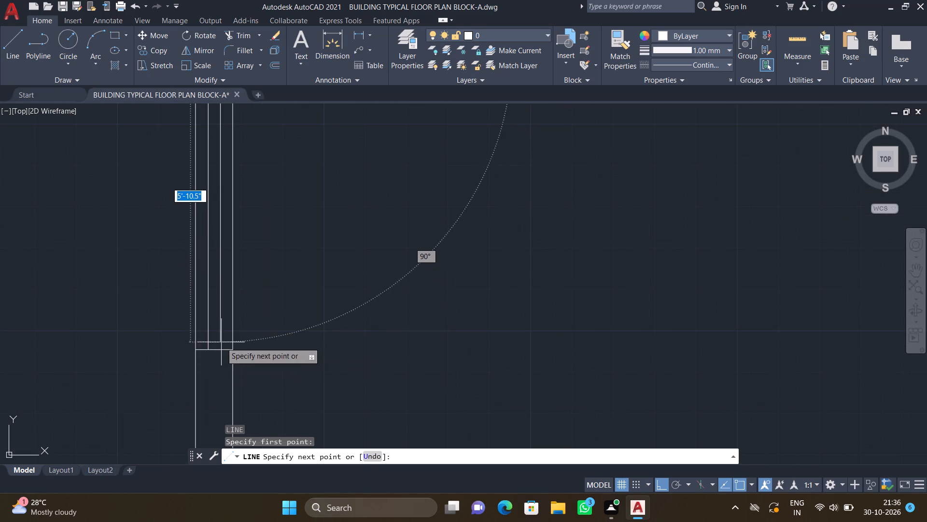
scroll(221, 342, "up", 3)
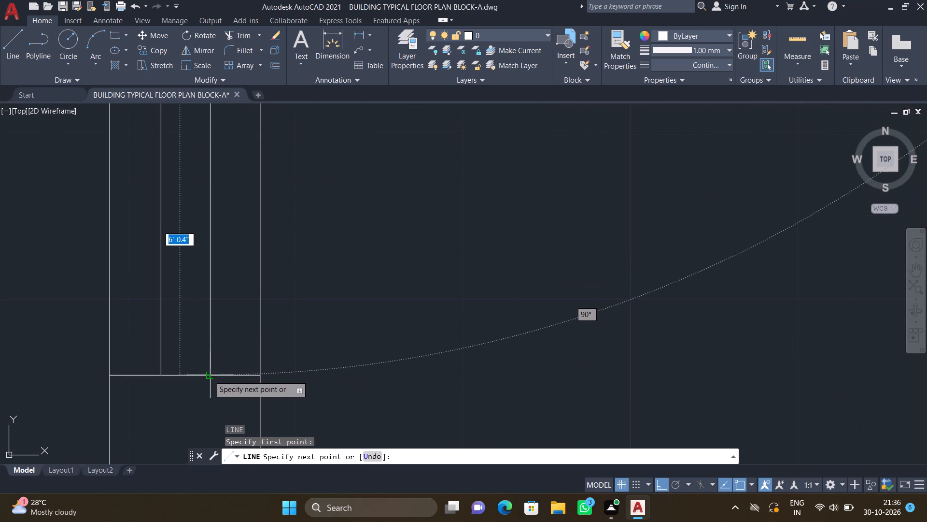
left_click(209, 376)
key("Return")
Draw an L-shaped line from the top connecting wall's lower line, about 1'-5" down and 1'-2" right to the inner wall's left face.
scroll(205, 363, "down", 3)
scroll(274, 325, "down", 2)
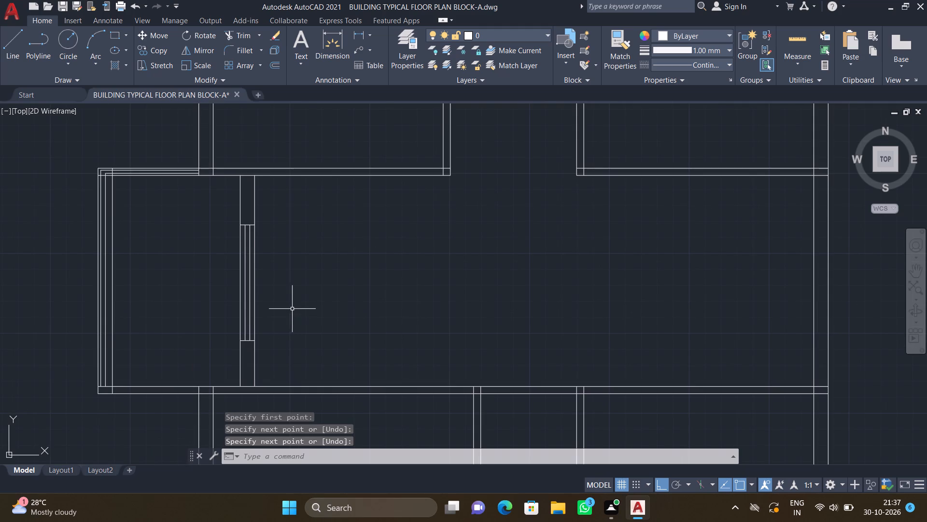
scroll(209, 162, "up", 2)
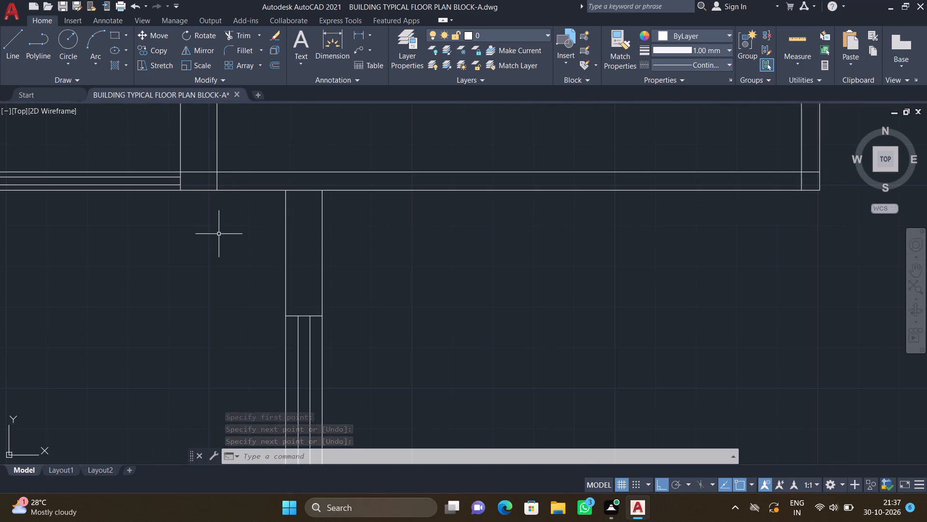
key("l")
key("Return")
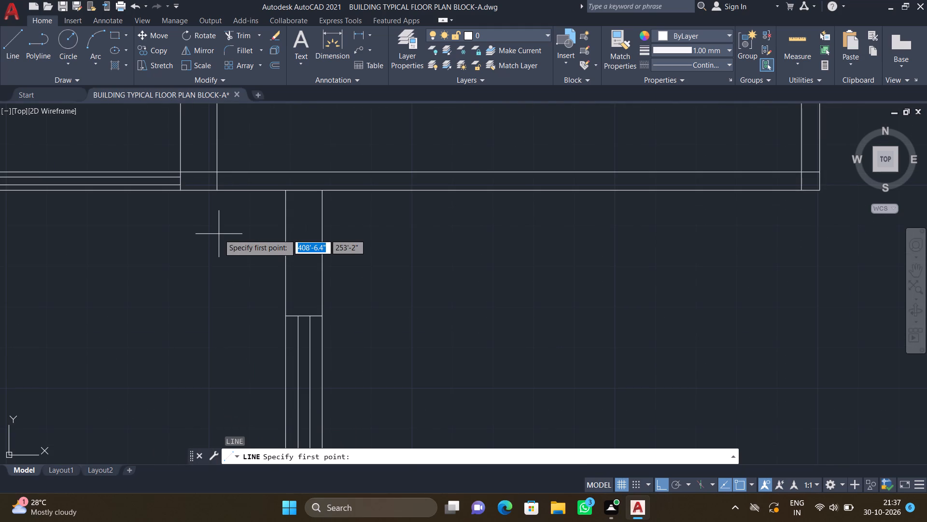
scroll(220, 221, "up", 1)
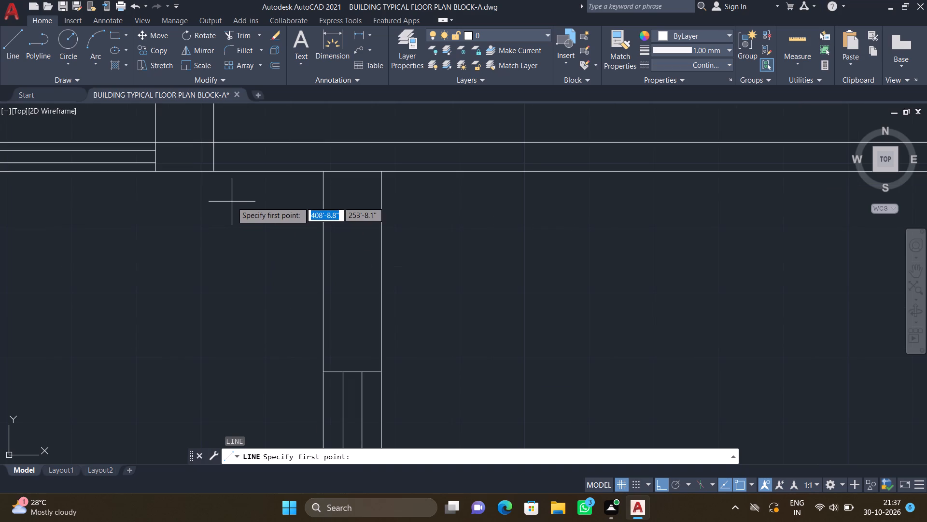
left_click(230, 172)
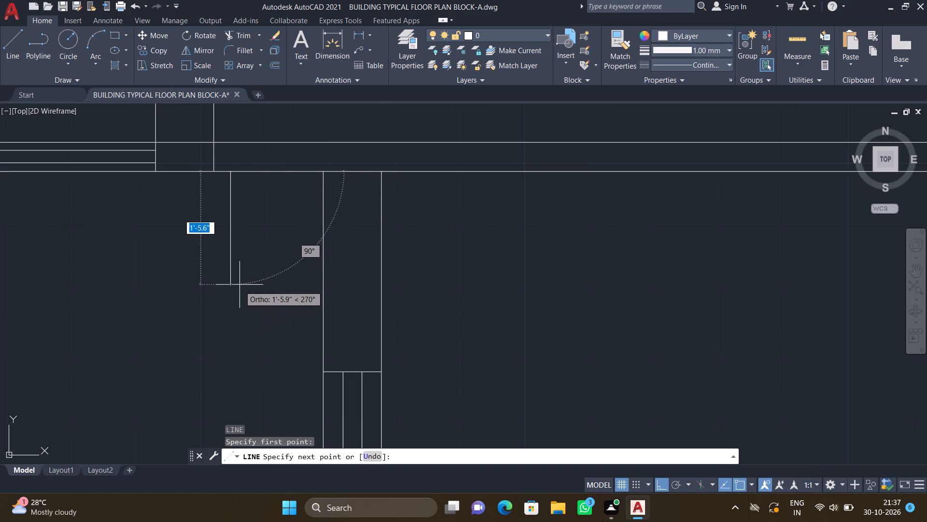
left_click(232, 281)
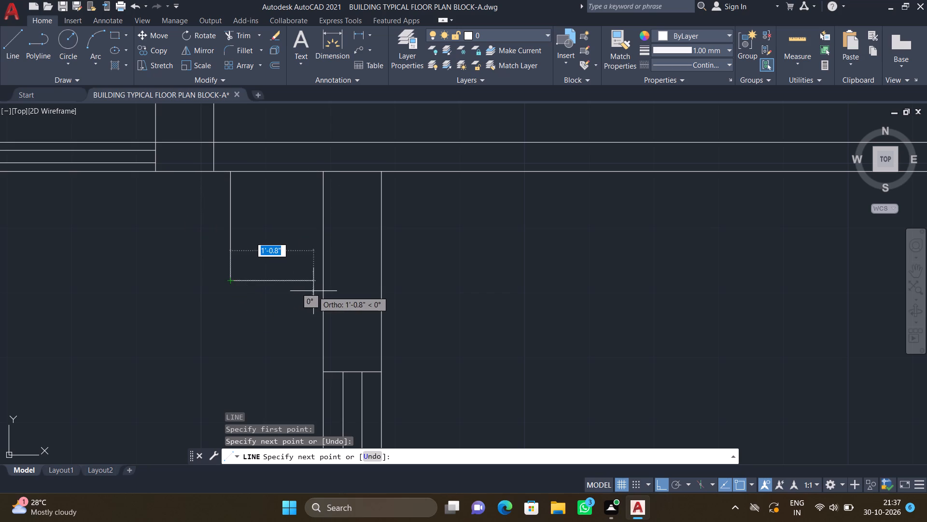
scroll(314, 291, "up", 2)
left_click(332, 266)
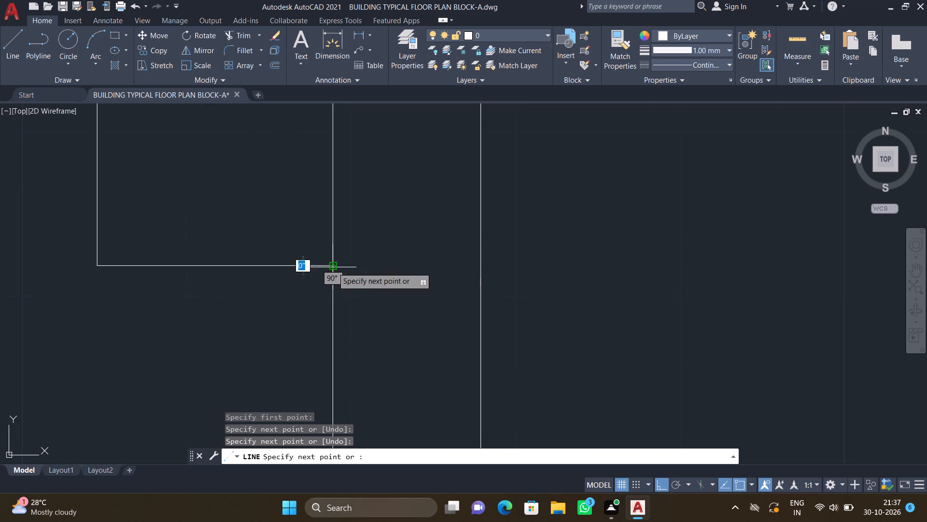
key("Return")
Draw a second L-shaped line about 2" inside the first, about 1'-3" down, ending at the inner wall's left face.
key("l")
key("Return")
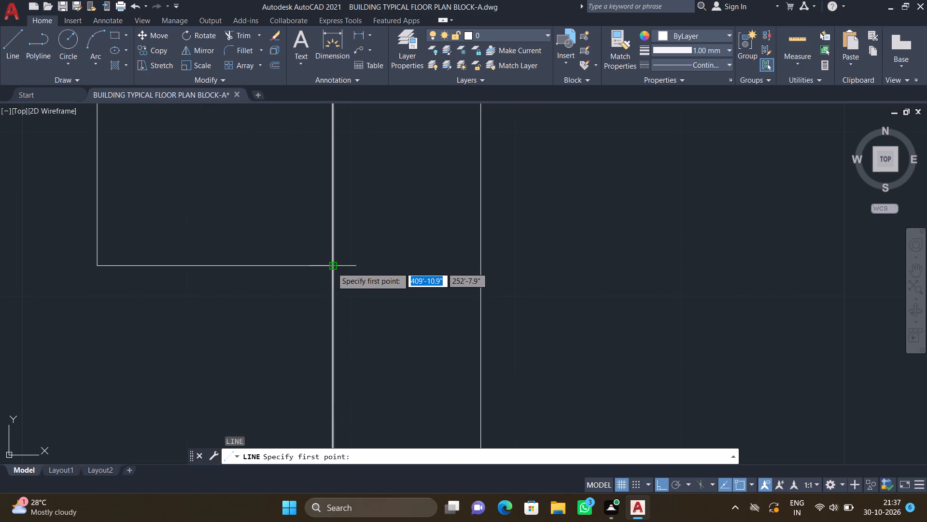
scroll(329, 270, "down", 3)
scroll(243, 161, "up", 2)
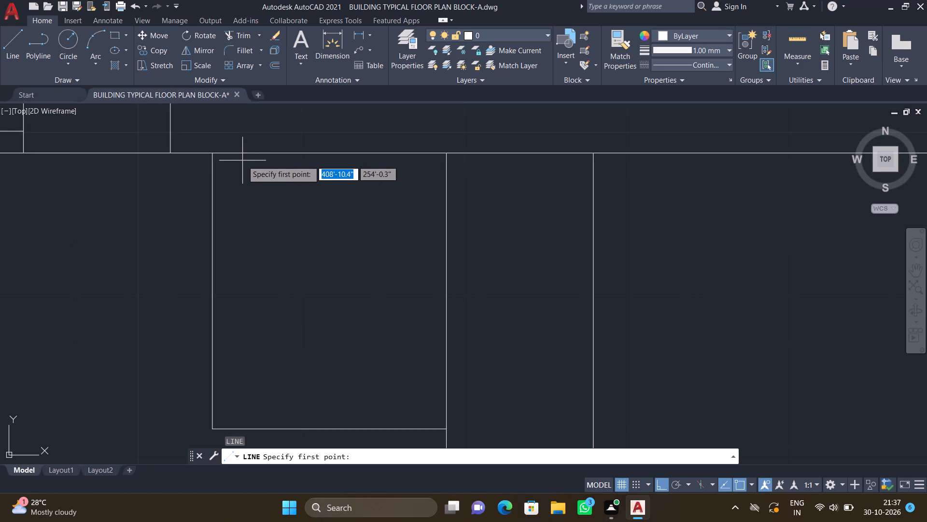
left_click_drag(246, 154, 246, 158)
scroll(253, 319, "down", 2)
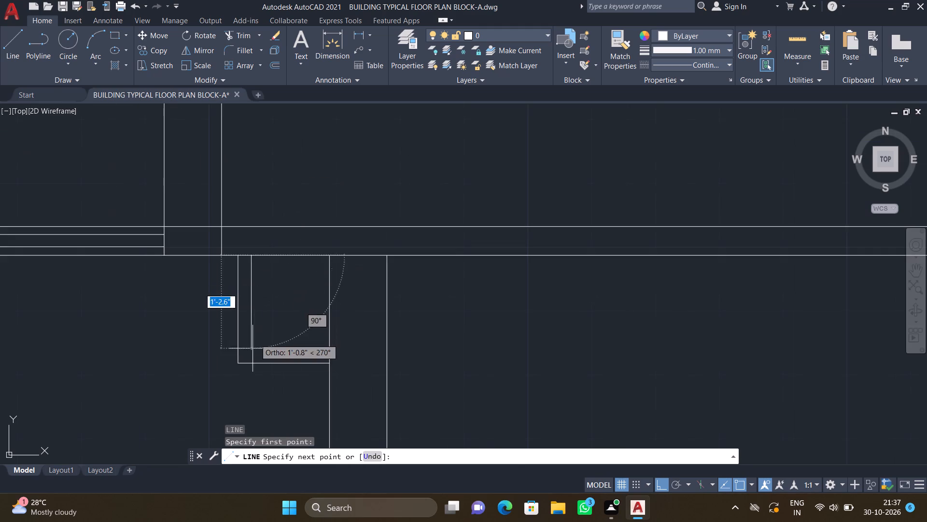
scroll(253, 349, "up", 2)
left_click(249, 354)
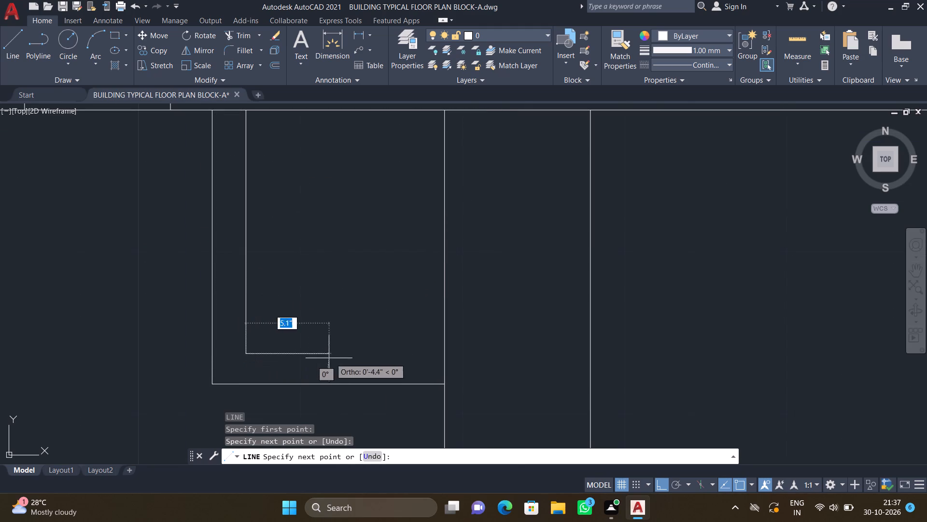
left_click(444, 355)
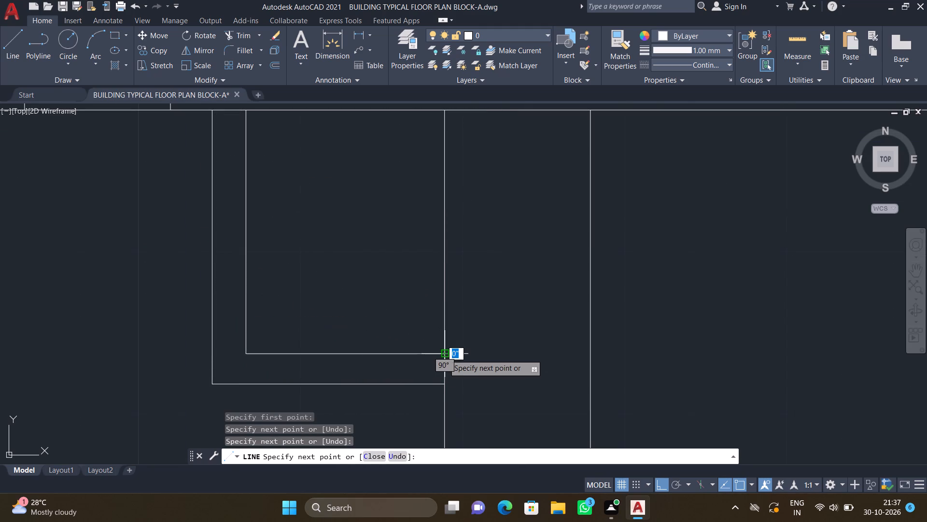
key("Return")
Draw a three-sided outline from the upper room's top wall inner line beside the partition: about 4' up, 9'-8" right, down to the wall's outer line.
scroll(431, 372, "down", 4)
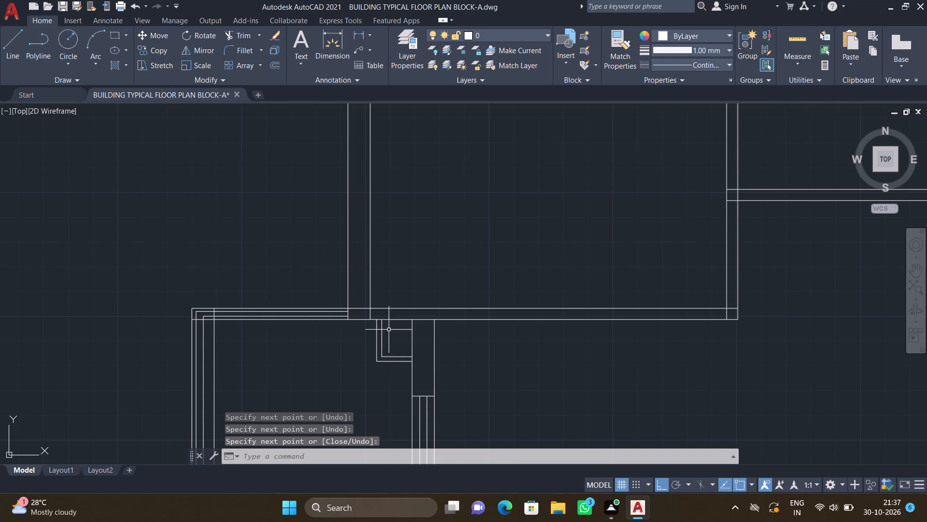
scroll(389, 324, "down", 3)
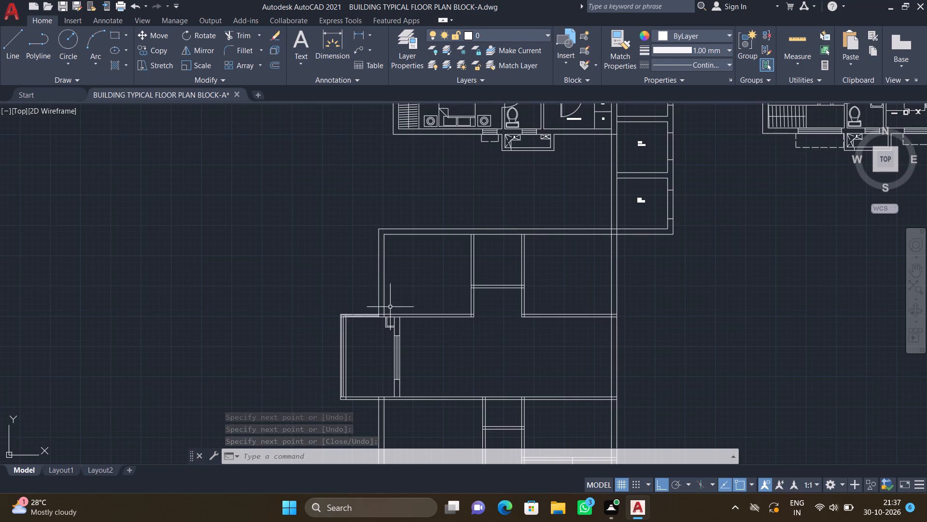
scroll(476, 217, "up", 2)
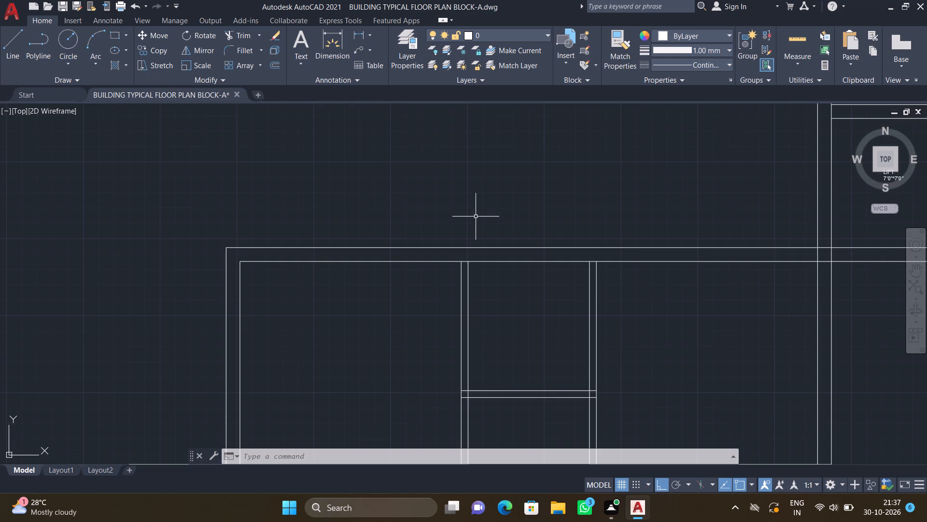
key("l")
key("Return")
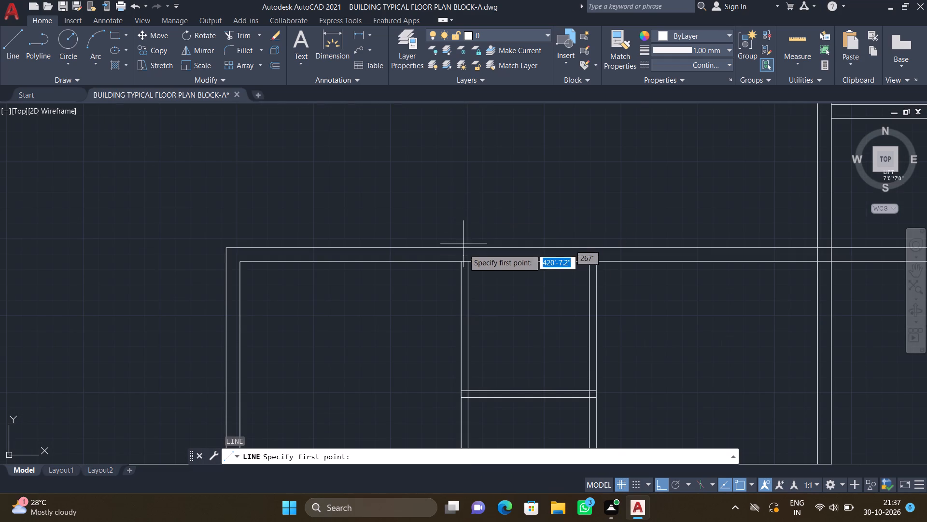
scroll(482, 254, "up", 2)
scroll(454, 265, "down", 2)
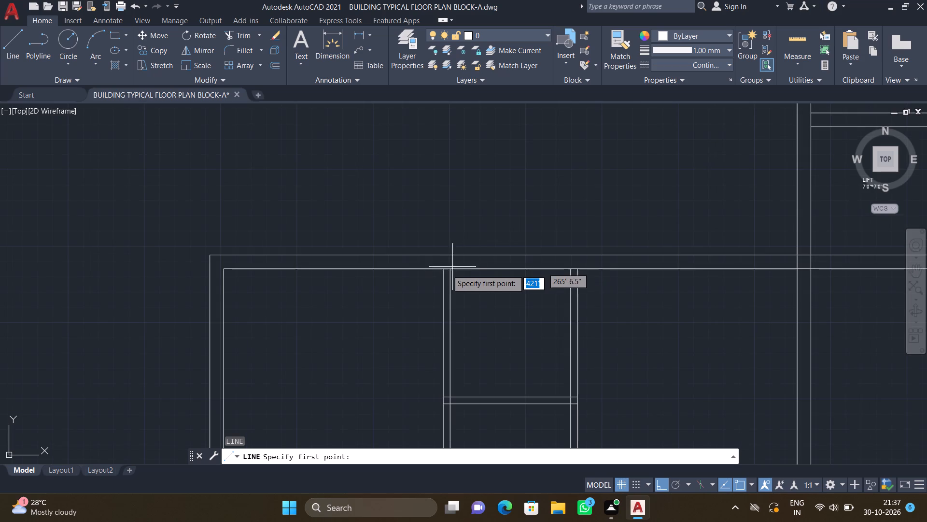
scroll(441, 270, "up", 1)
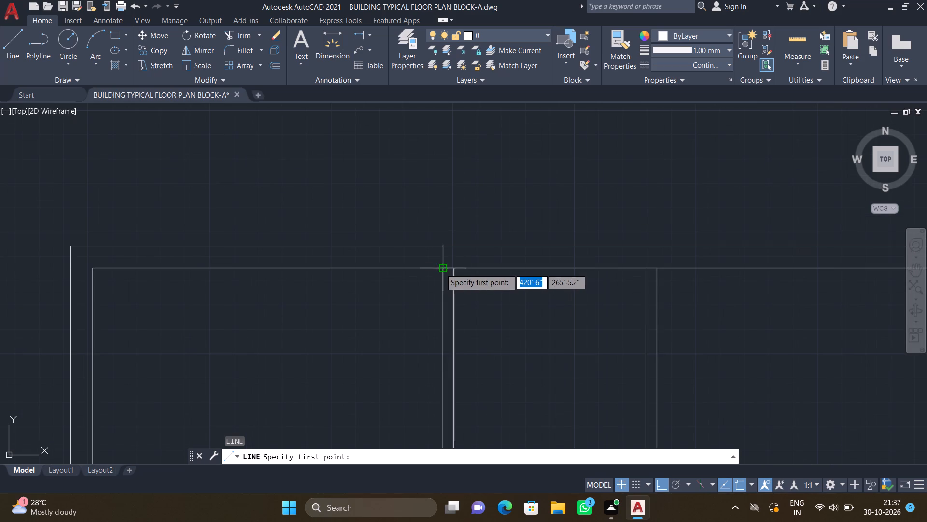
scroll(438, 262, "up", 2)
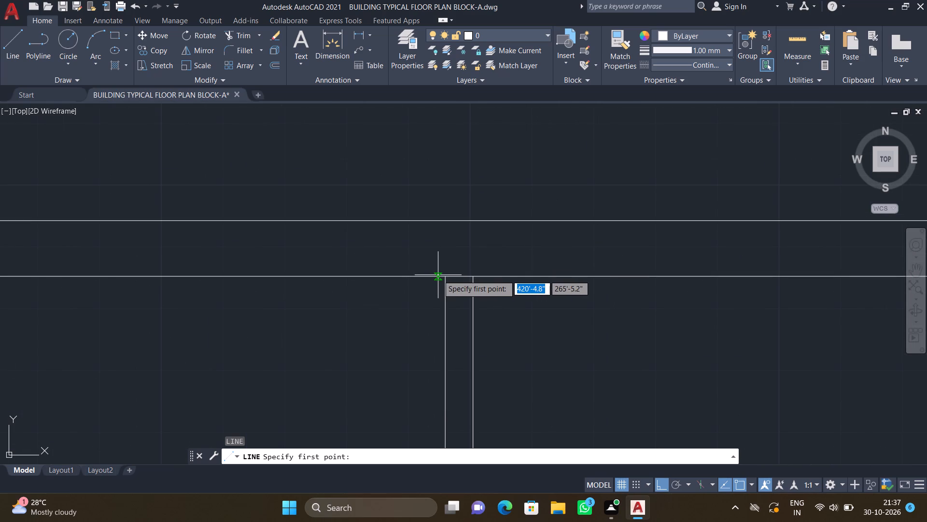
left_click(438, 275)
scroll(450, 213, "down", 2)
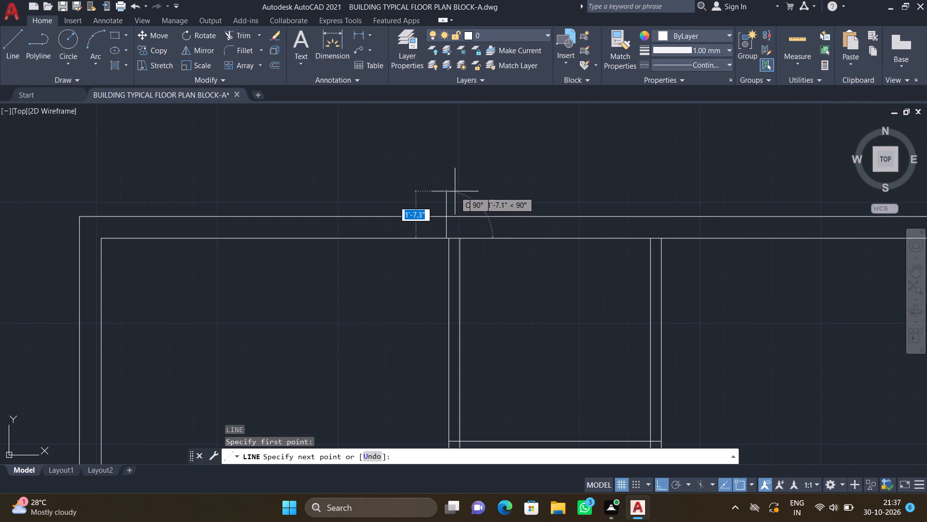
scroll(455, 185, "down", 3)
scroll(455, 167, "up", 2)
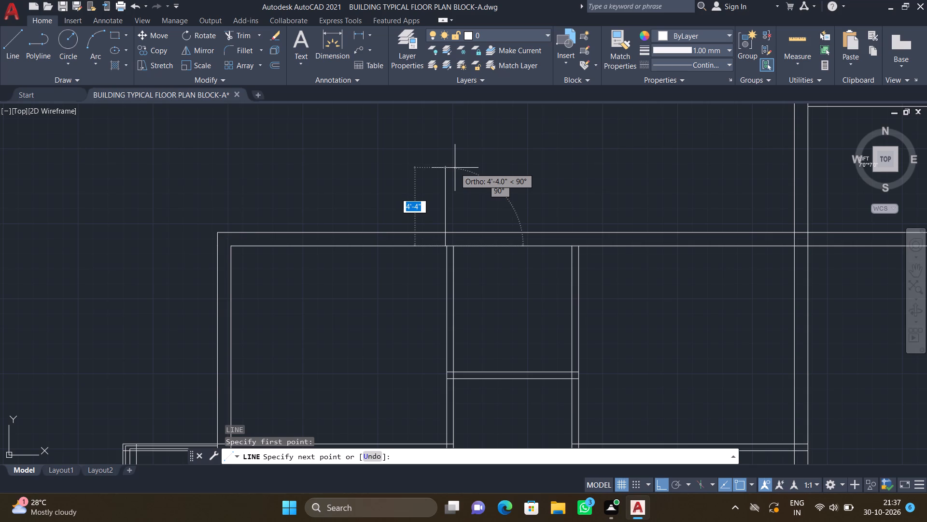
left_click_drag(449, 174, 457, 179)
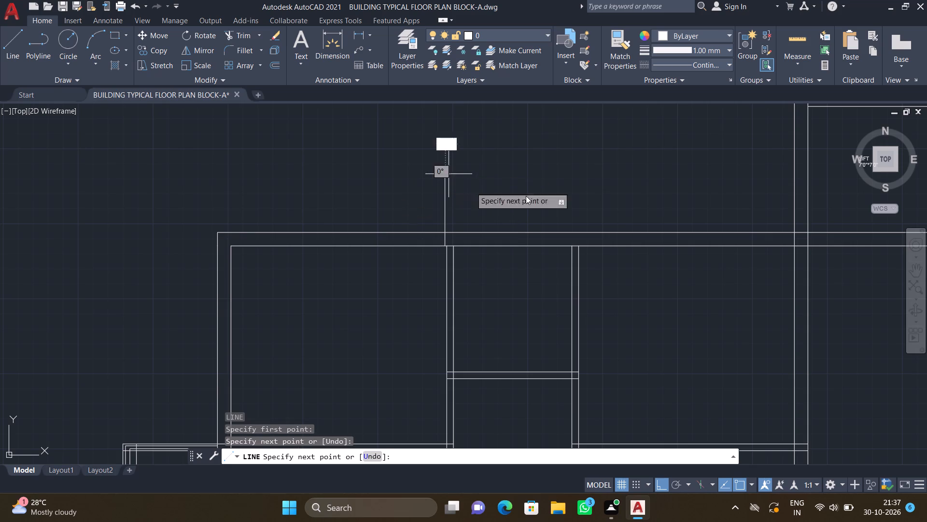
scroll(651, 220, "up", 1)
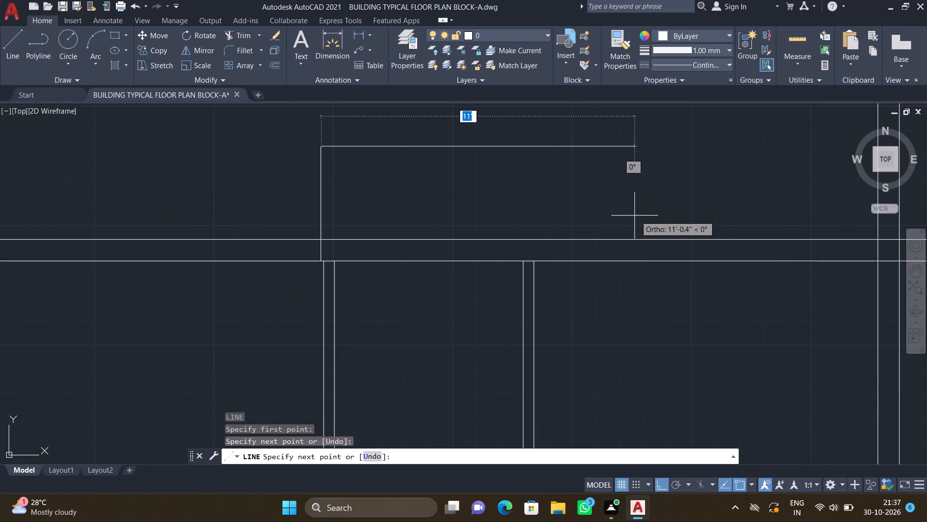
left_click(598, 183)
left_click(595, 243)
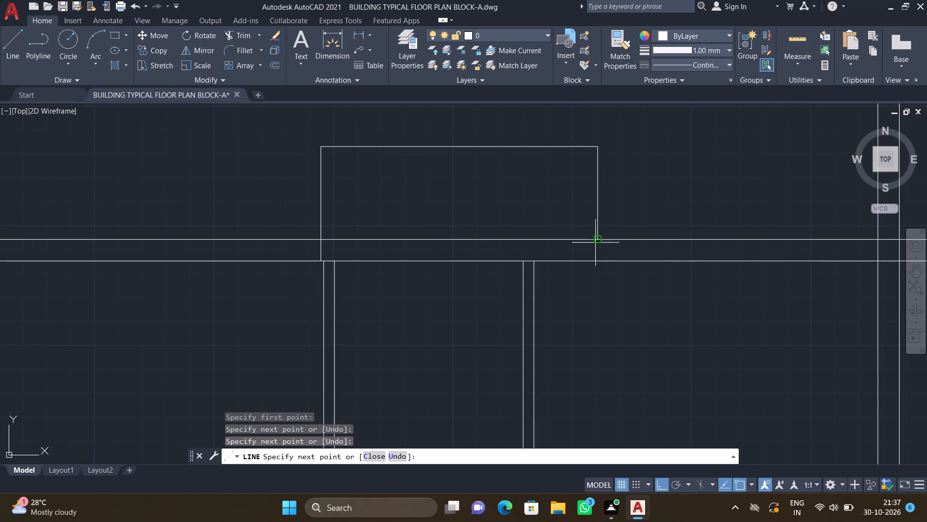
Draw a three-sided inner outline inside the top projection from the wall's outer line: about 2'-8" up, 8'-3" right, down to the wall.
key("Return")
key("l")
key("Return")
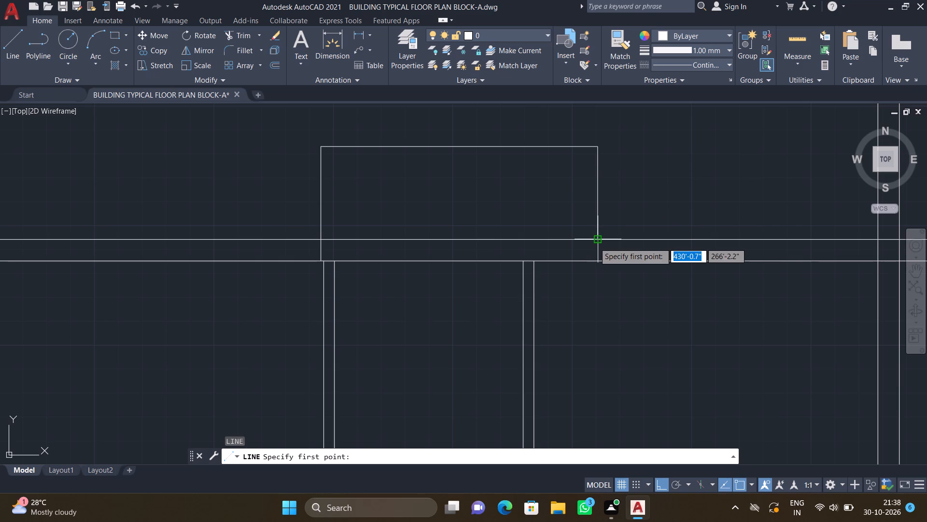
scroll(336, 253, "up", 1)
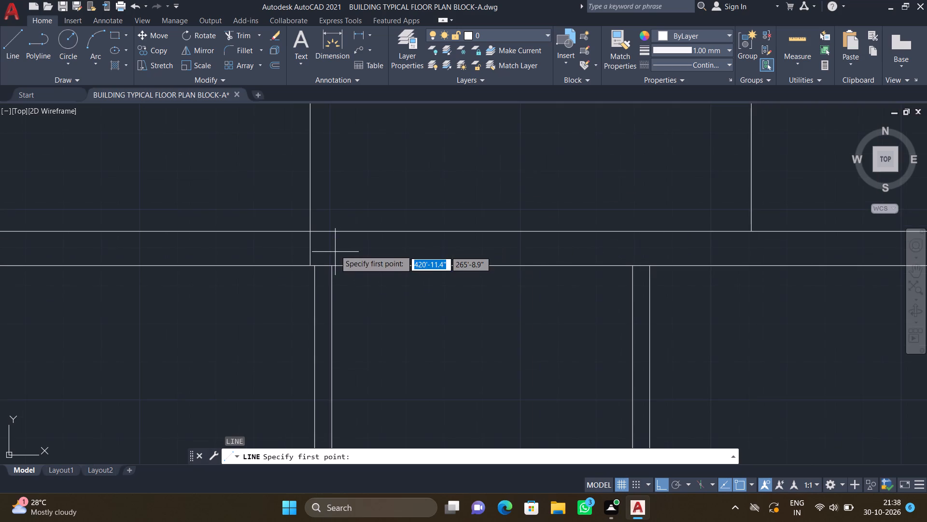
left_click(340, 232)
scroll(341, 177, "down", 1)
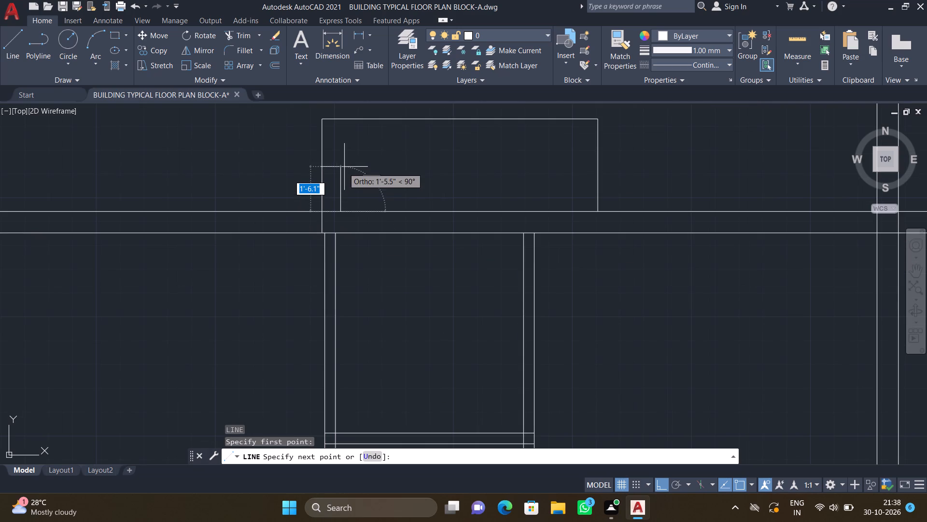
scroll(343, 145, "up", 1)
scroll(341, 132, "down", 1)
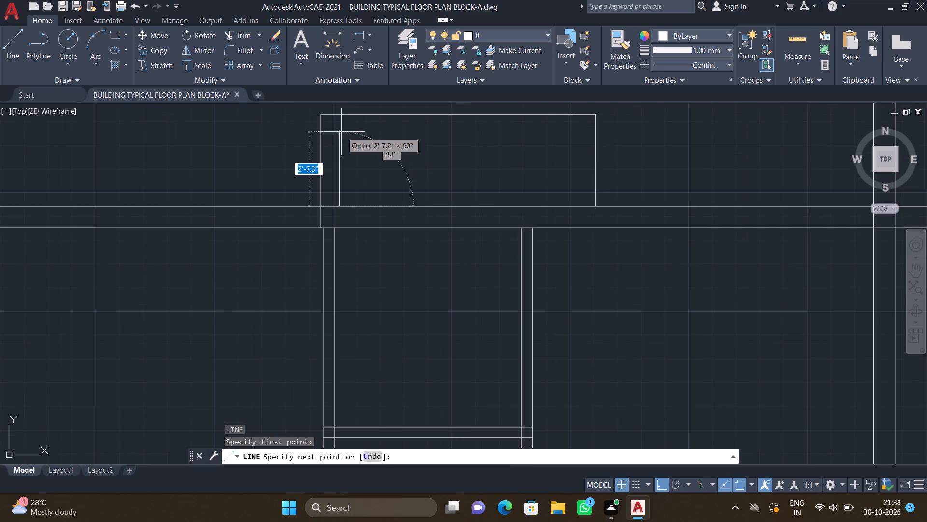
left_click(341, 130)
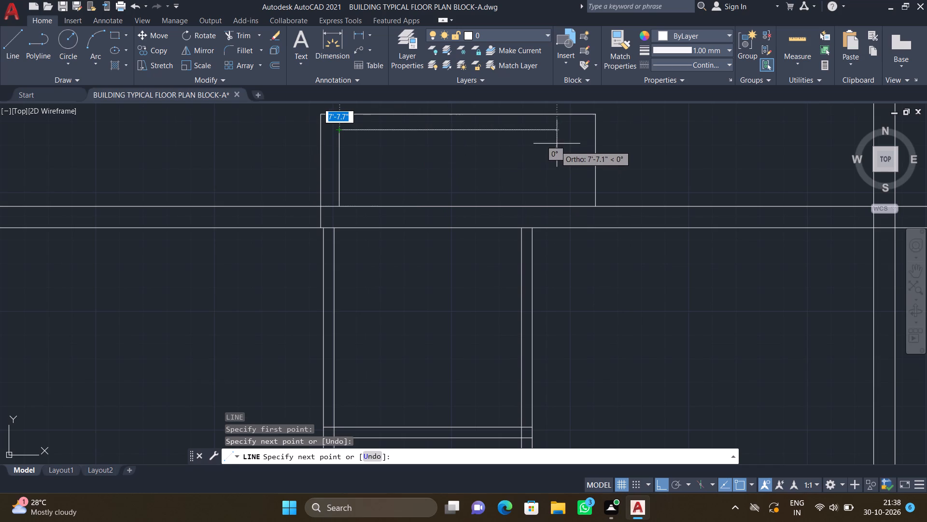
scroll(580, 136, "up", 1)
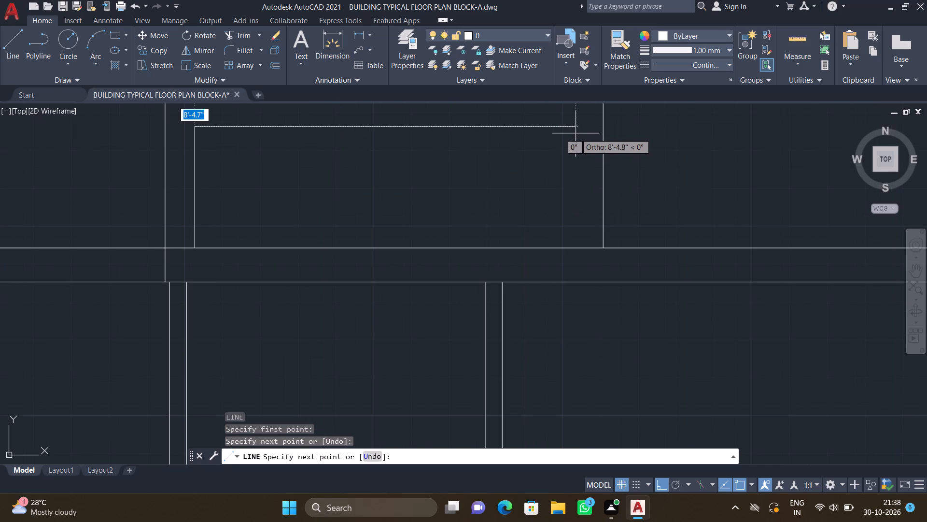
left_click_drag(570, 128, 570, 133)
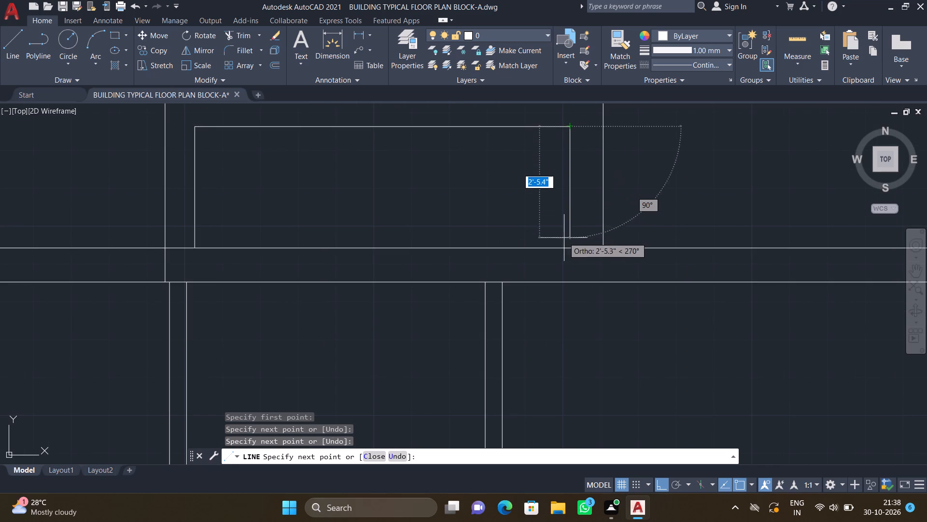
left_click(570, 246)
key("Return")
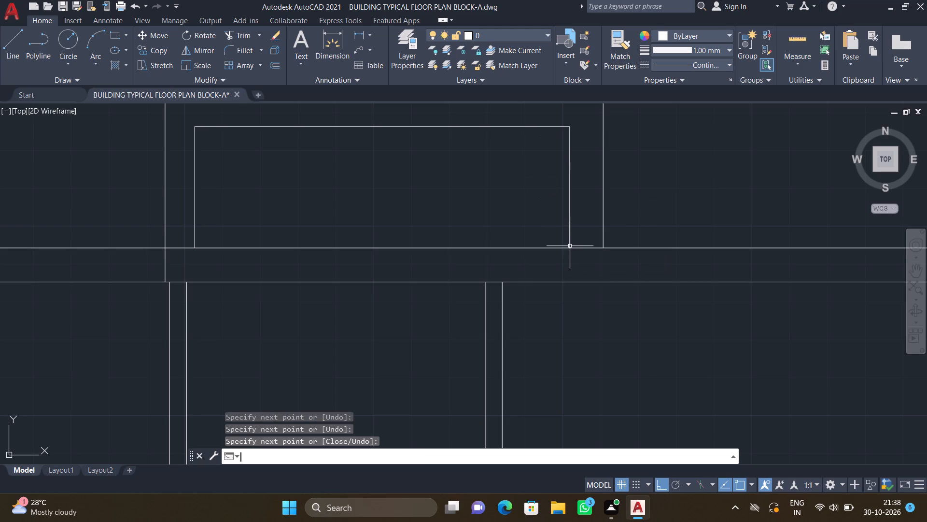
Draw a short vertical line about 7" long between the top projection's inner and outer top lines, near its left end.
scroll(459, 247, "down", 2)
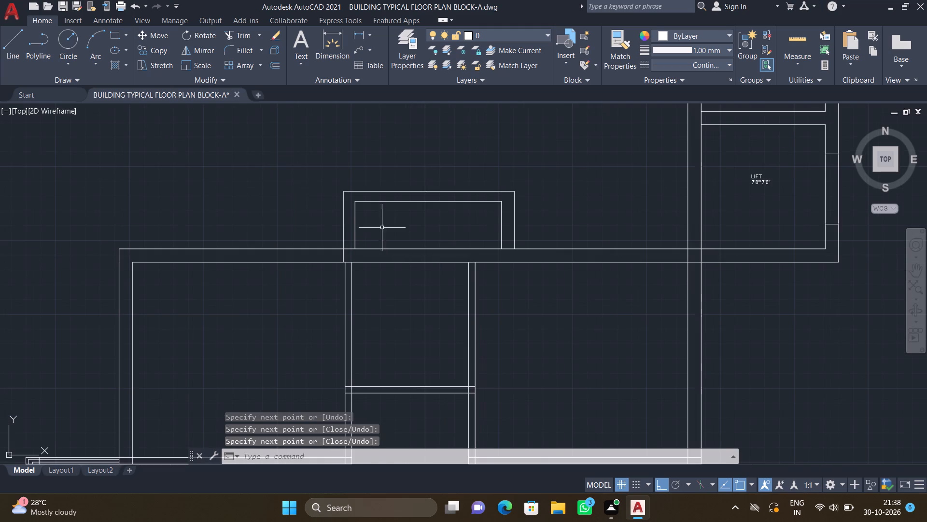
scroll(367, 213, "up", 1)
key("l")
key("Return")
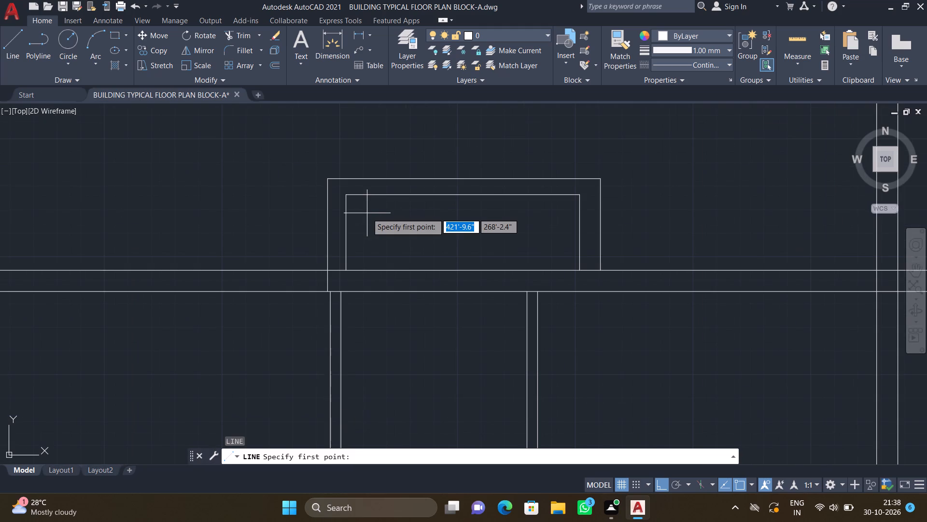
scroll(380, 189, "up", 2)
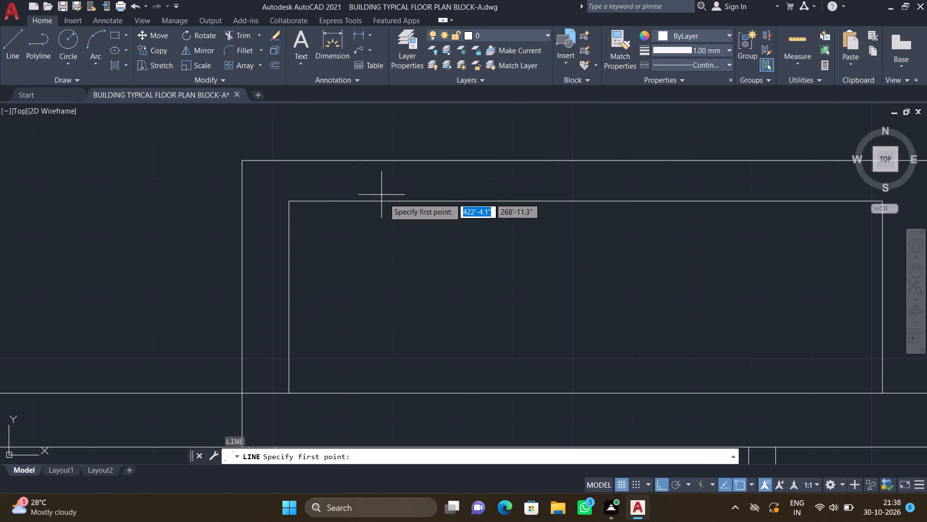
left_click(390, 200)
scroll(395, 165, "up", 1)
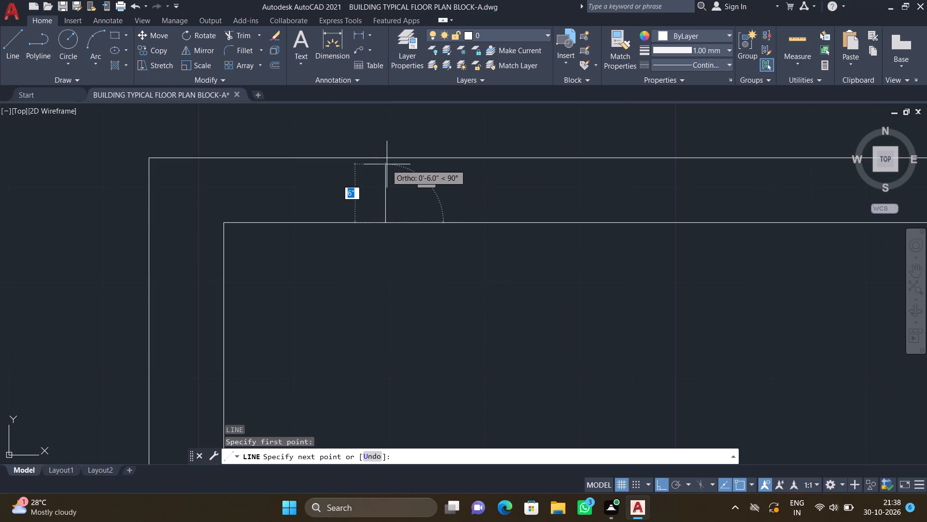
left_click(385, 160)
key("Return")
Draw a stepped line from the projection's inner top line near the short line: about 1'-4" down, 2'-4" right, down to the wall's outer line.
key("l")
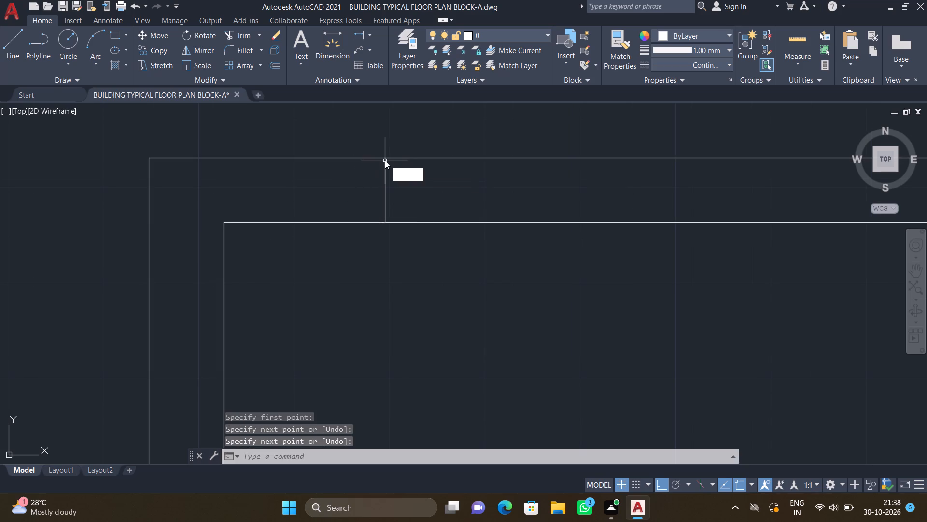
key("Return")
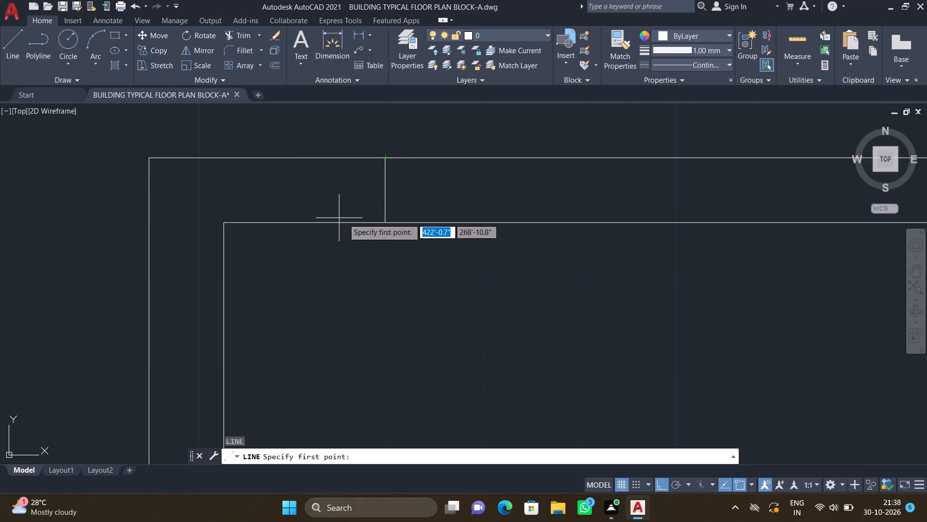
scroll(365, 273, "up", 2)
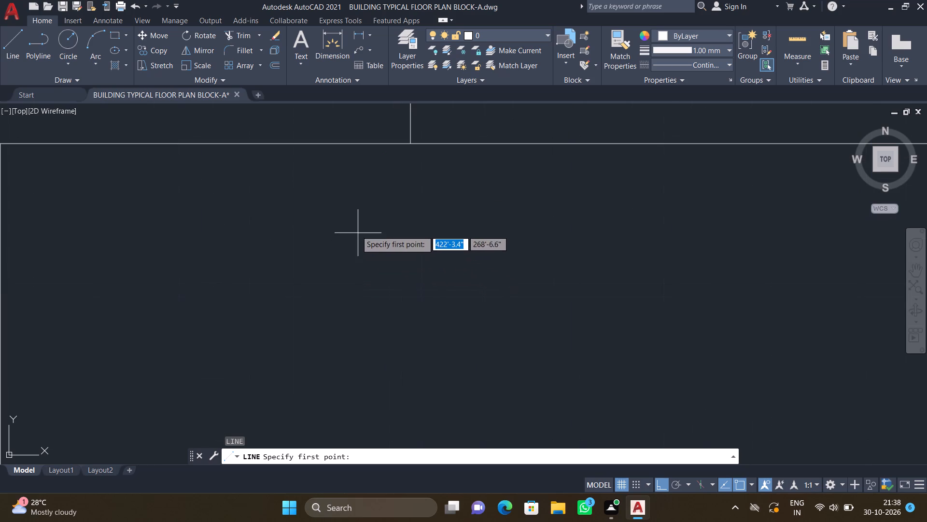
left_click(382, 144)
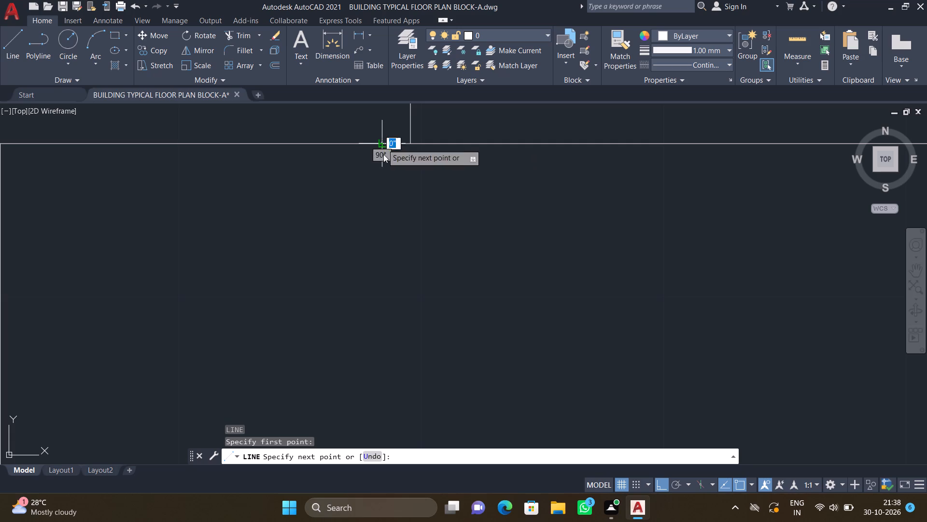
scroll(393, 244, "down", 3)
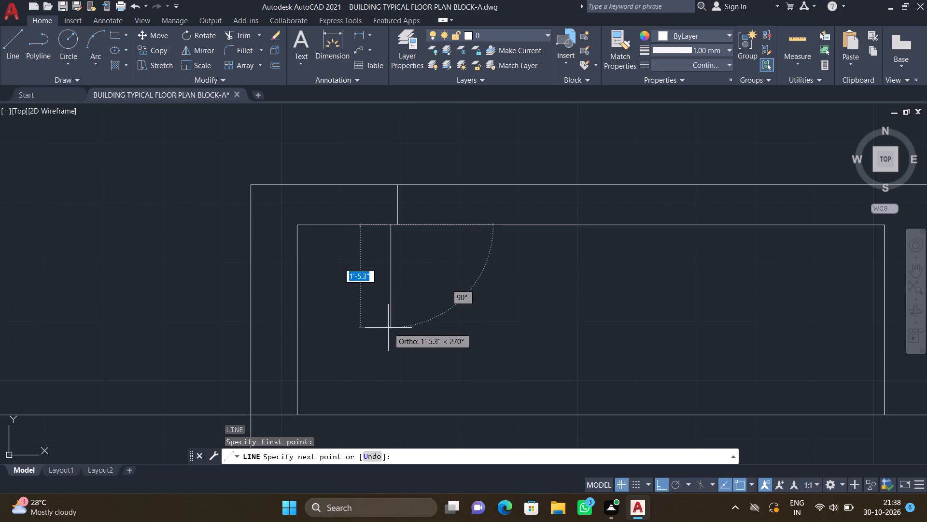
left_click(391, 322)
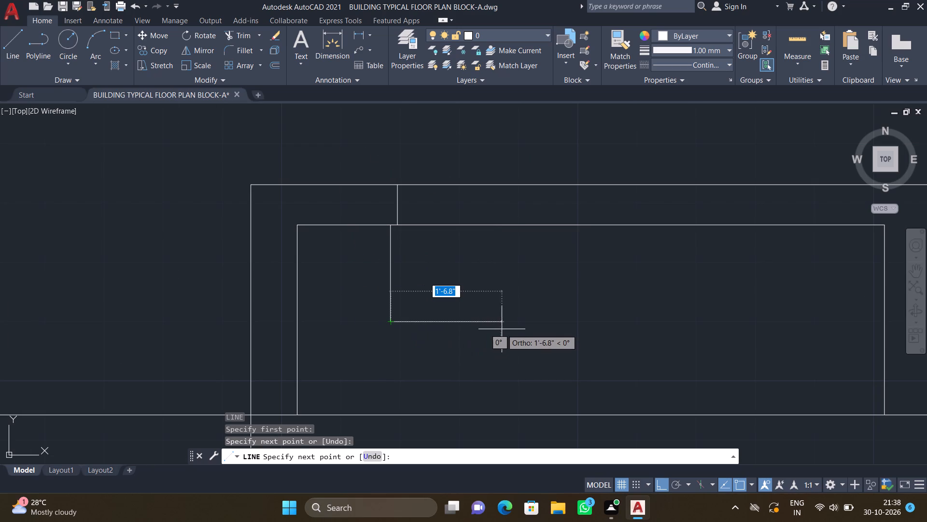
left_click(558, 330)
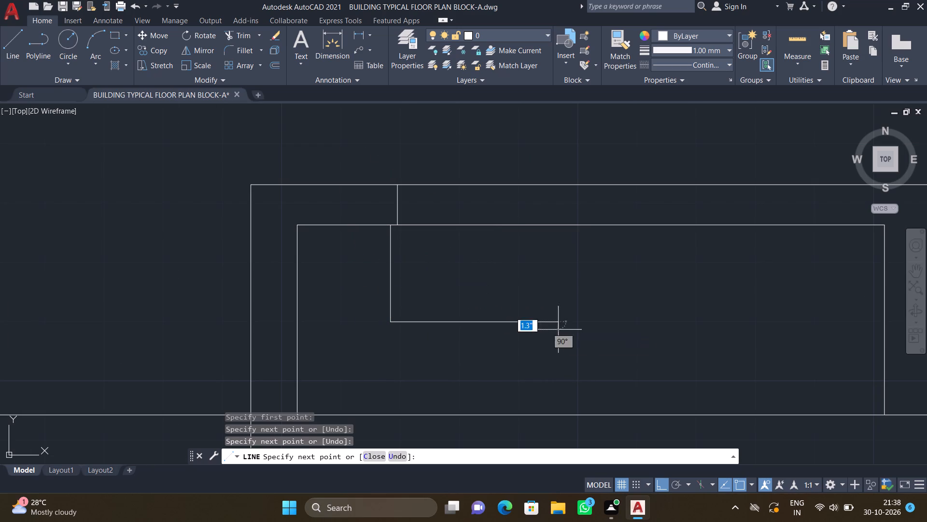
left_click(557, 414)
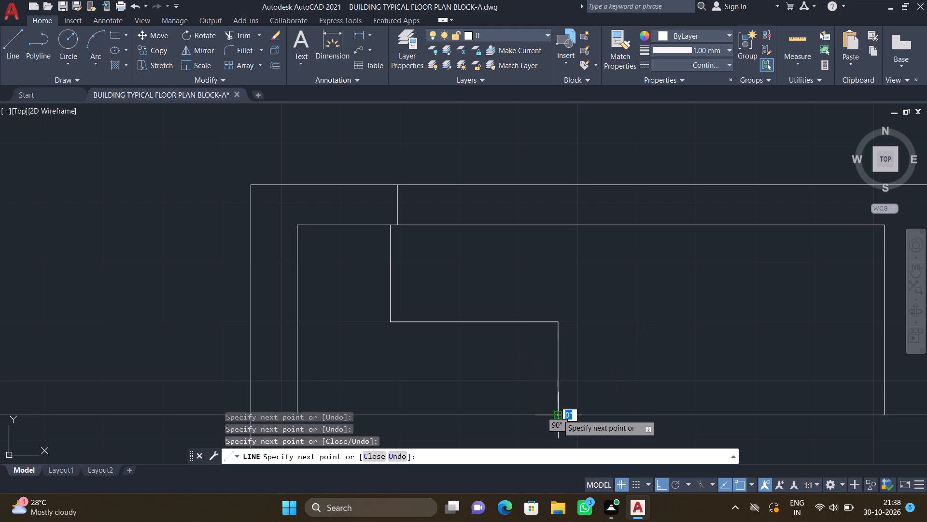
key("Return")
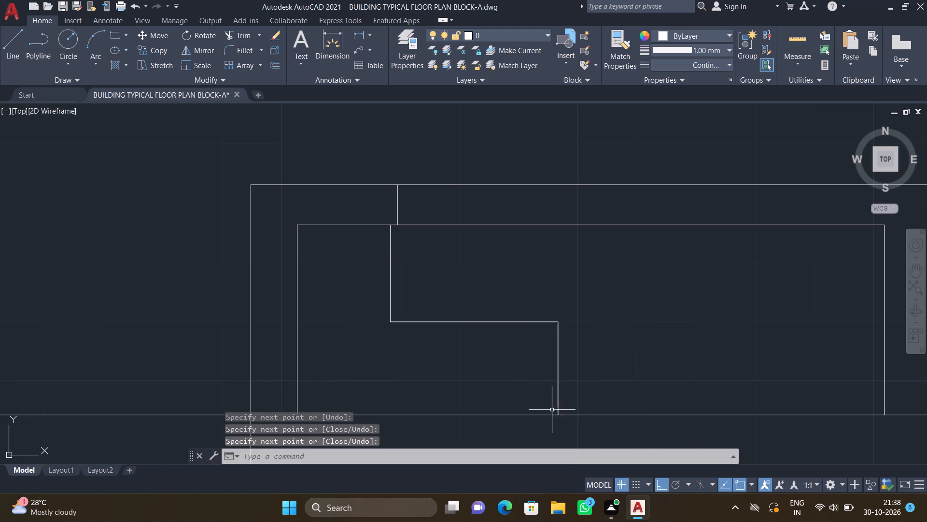
Draw a three-sided outline below the bottom wall, starting just left of the narrow room's left partition: about 2'-6" down, 8'-1" right, up to the wall.
scroll(547, 413, "down", 5)
scroll(489, 297, "down", 3)
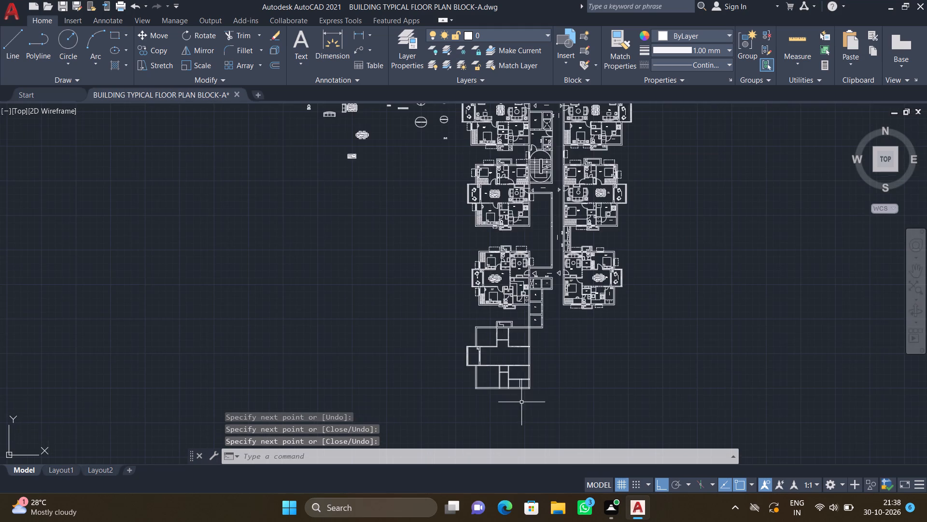
scroll(514, 418, "up", 2)
scroll(482, 389, "up", 1)
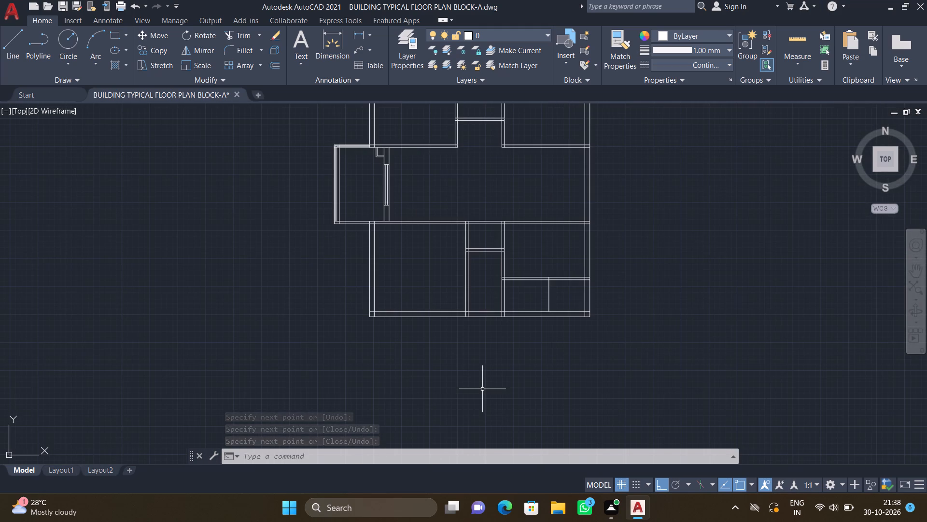
key("l")
key("Return")
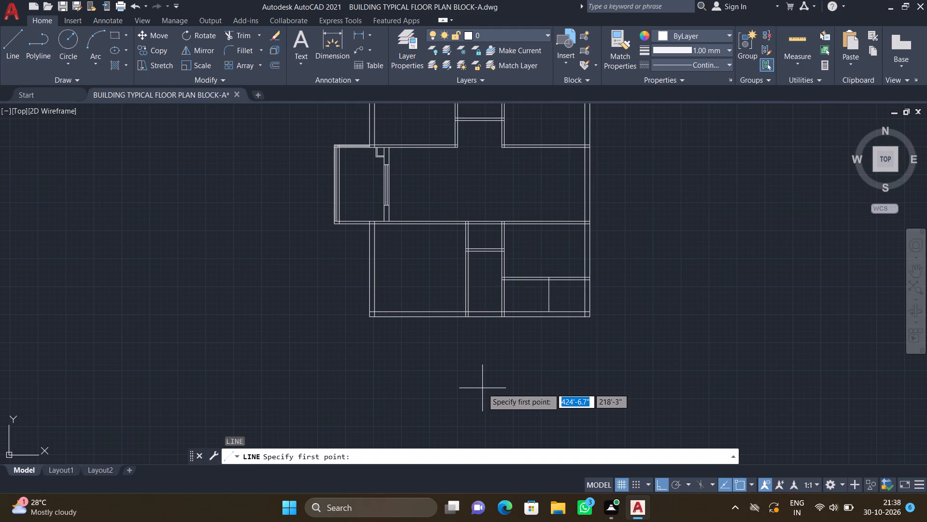
scroll(464, 361, "up", 2)
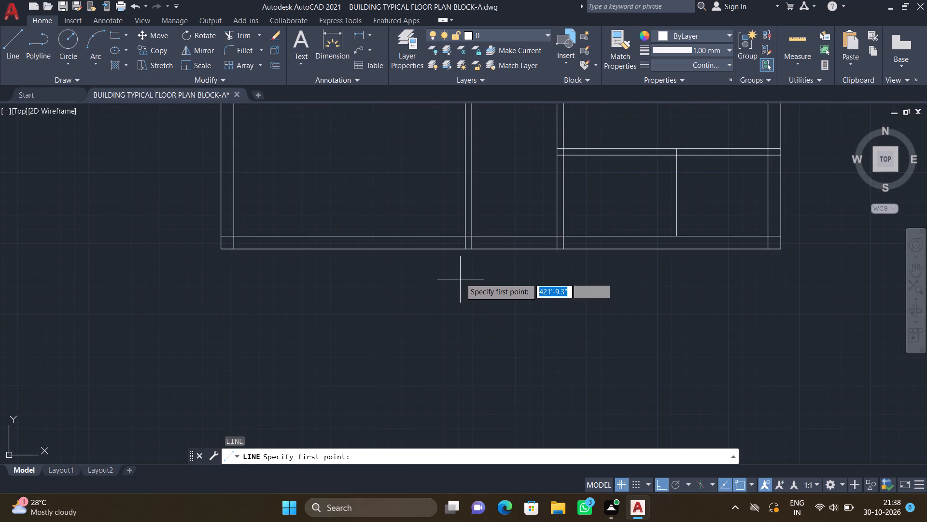
scroll(457, 259, "up", 2)
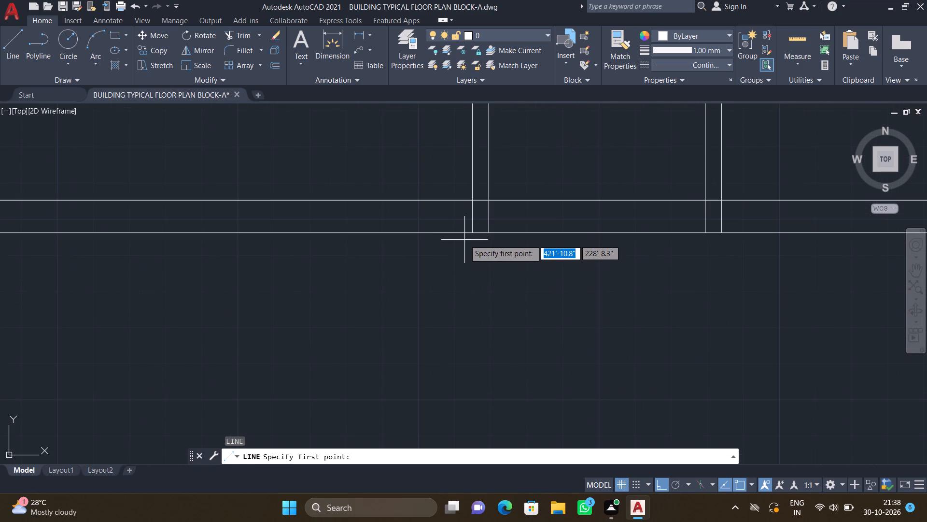
scroll(475, 243, "up", 1)
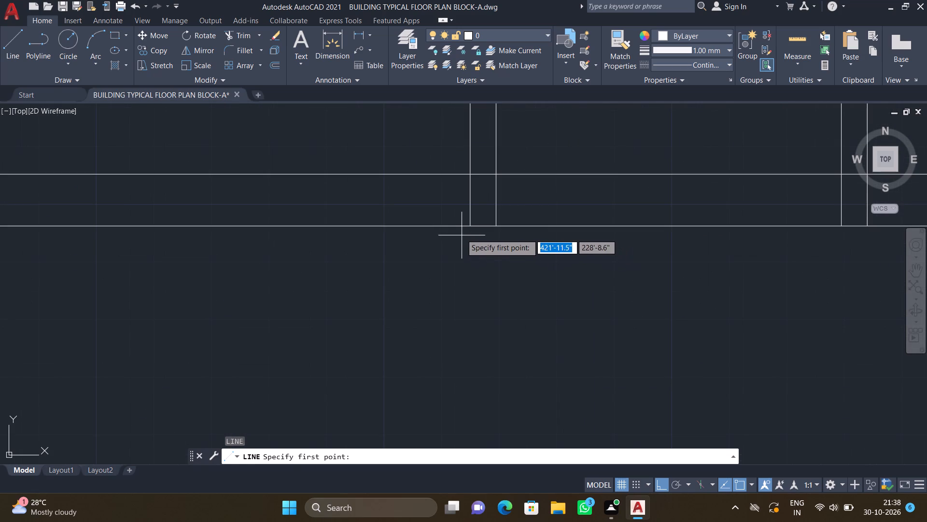
left_click_drag(463, 225, 464, 230)
scroll(463, 297, "down", 1)
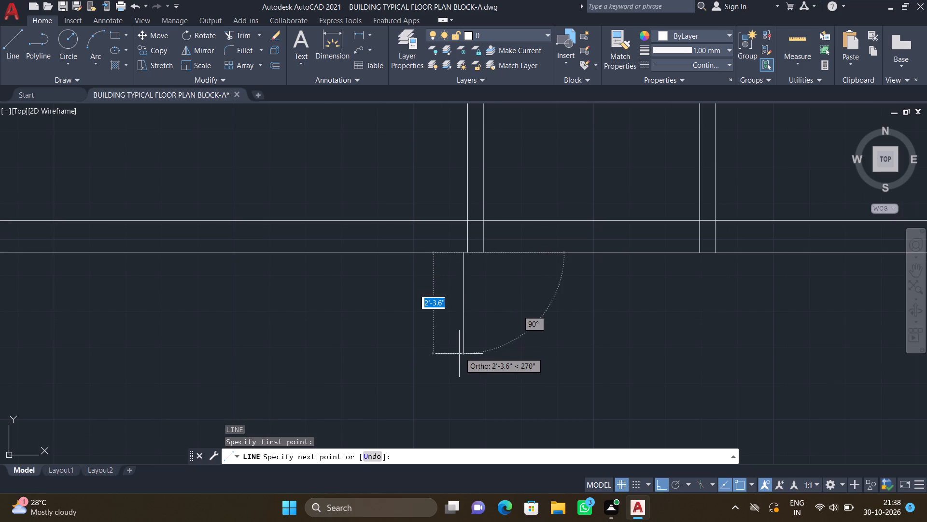
scroll(459, 353, "up", 2)
scroll(459, 345, "down", 1)
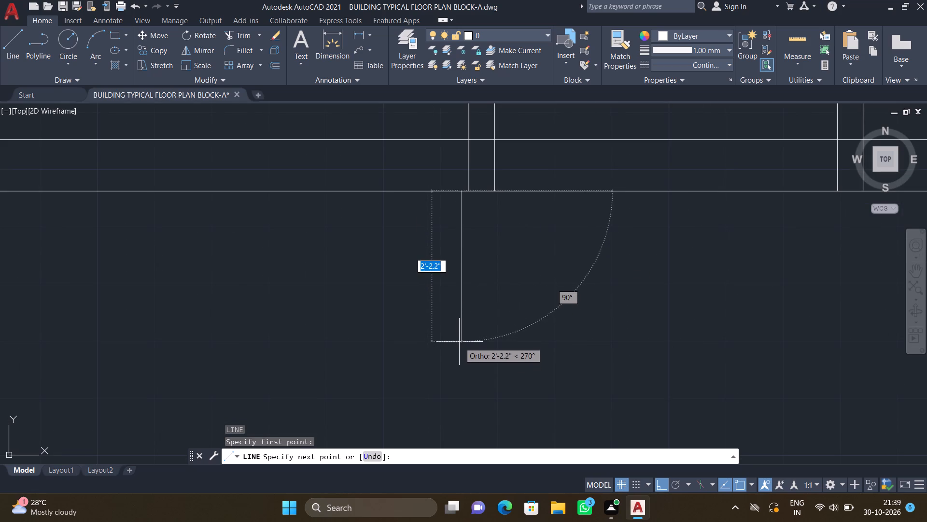
left_click(460, 362)
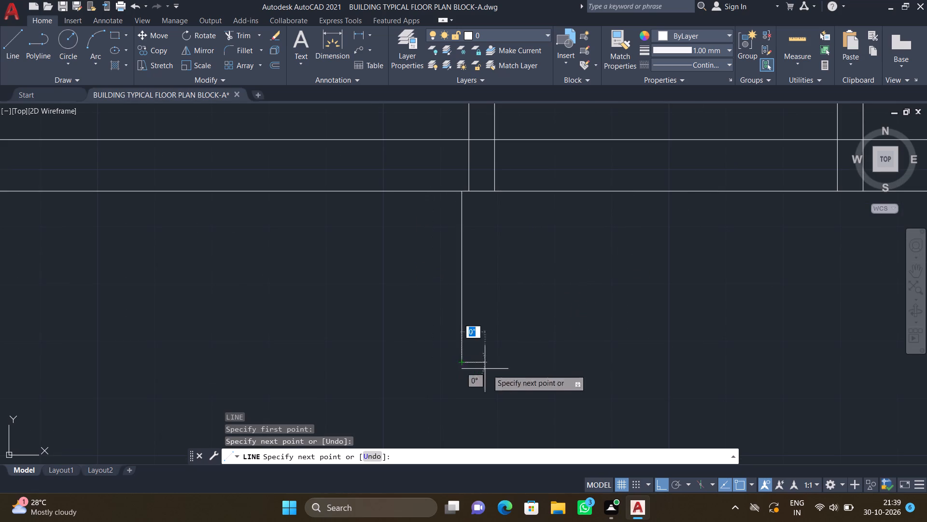
scroll(538, 367, "down", 2)
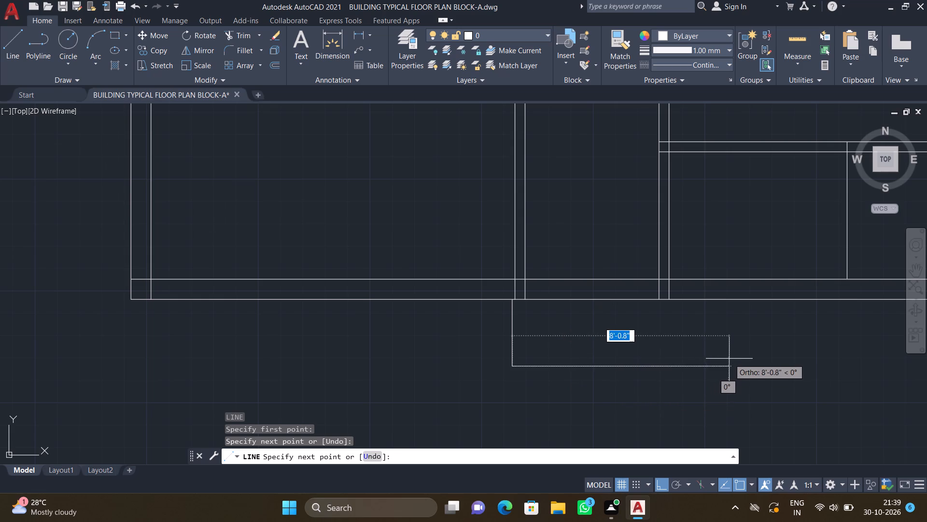
scroll(729, 359, "up", 1)
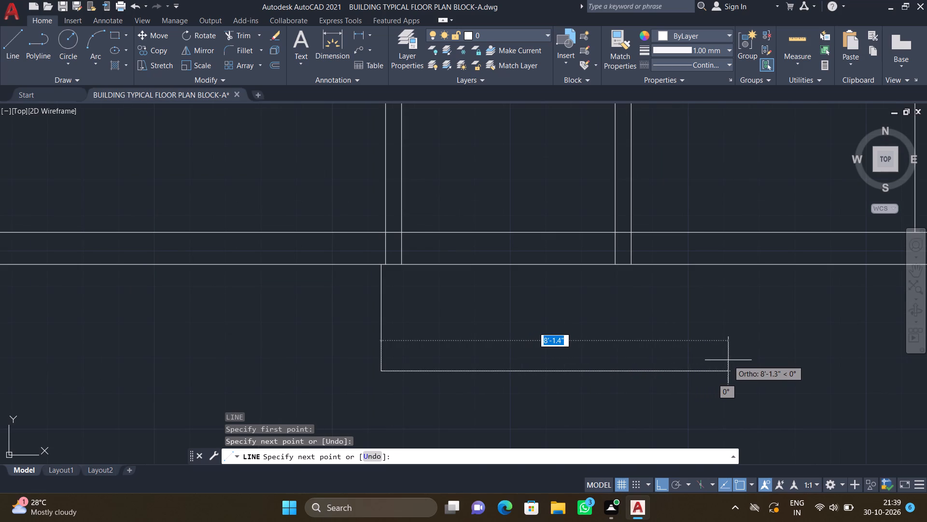
left_click(727, 358)
scroll(733, 282, "up", 1)
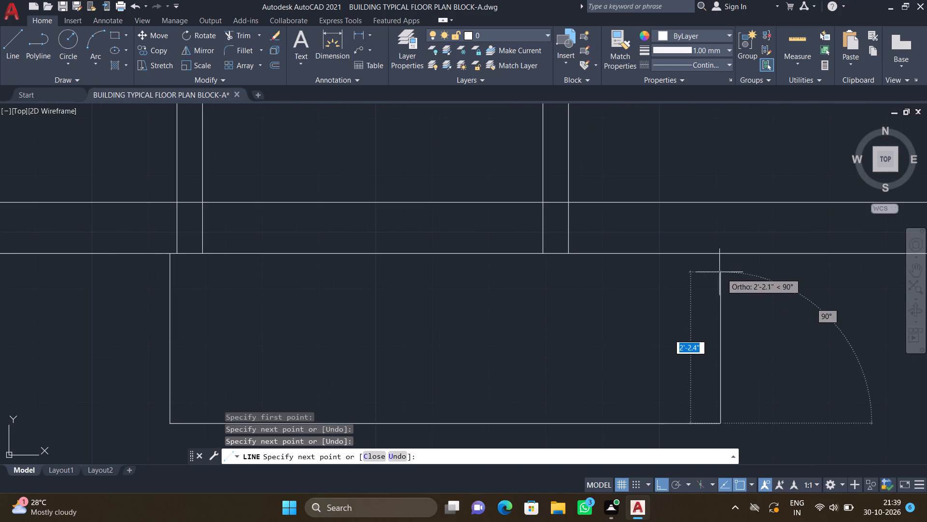
left_click(718, 256)
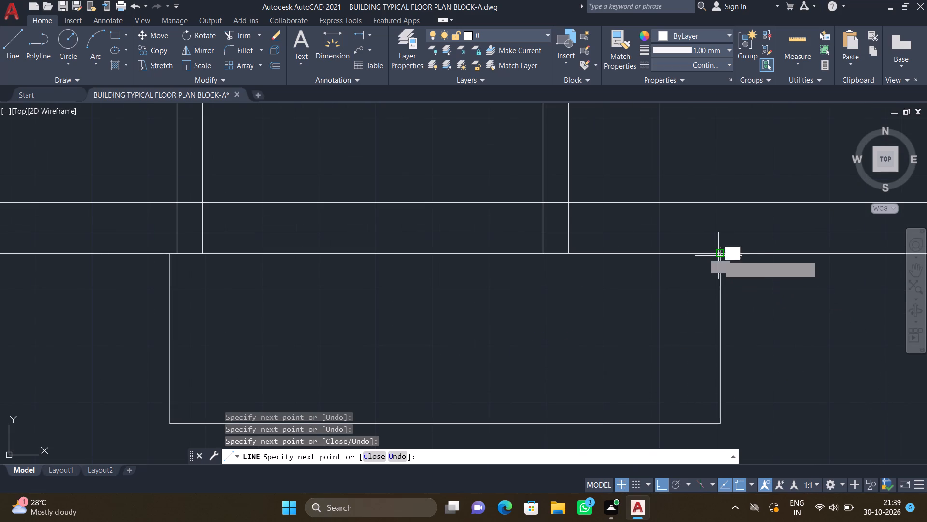
key("Return")
Draw a three-sided inner outline inside the bottom projection from the left partition's right face: about 2' down, 7'-2" right, up to the wall.
key("l")
key("Return")
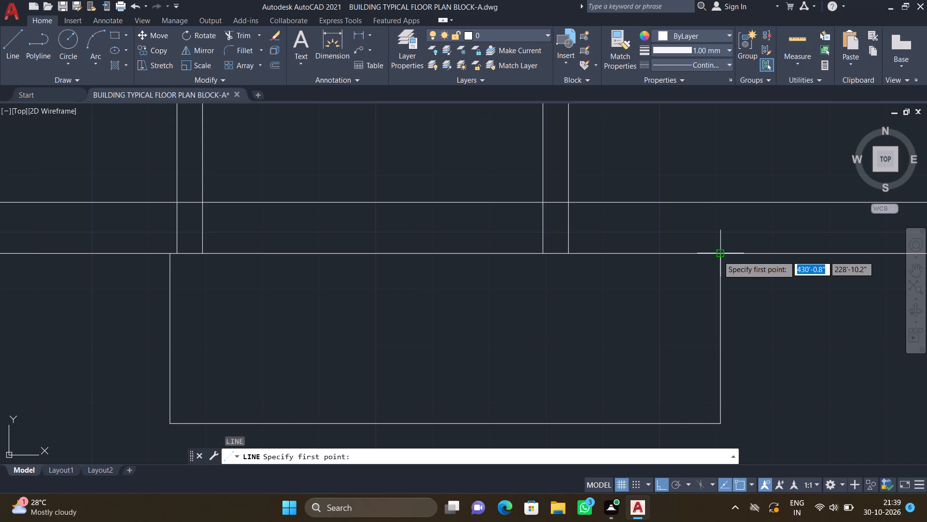
scroll(161, 277, "up", 1)
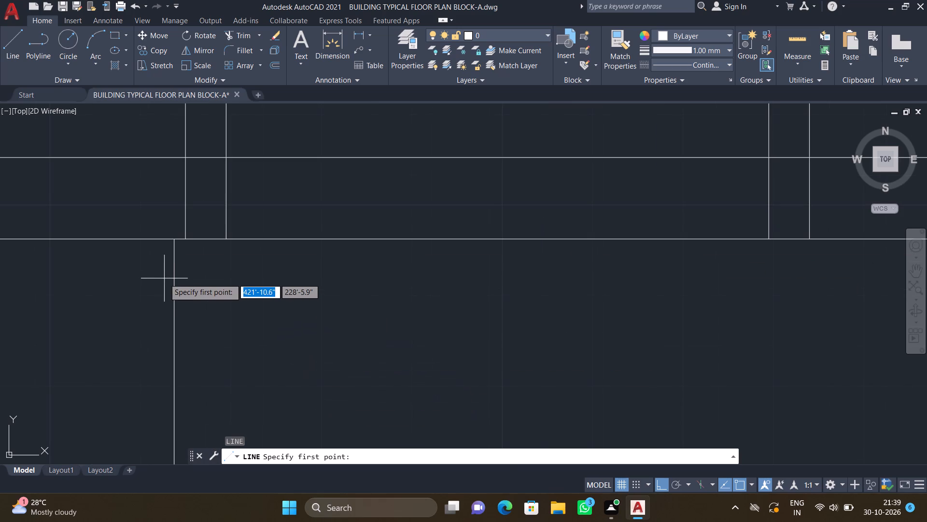
scroll(209, 286, "up", 1)
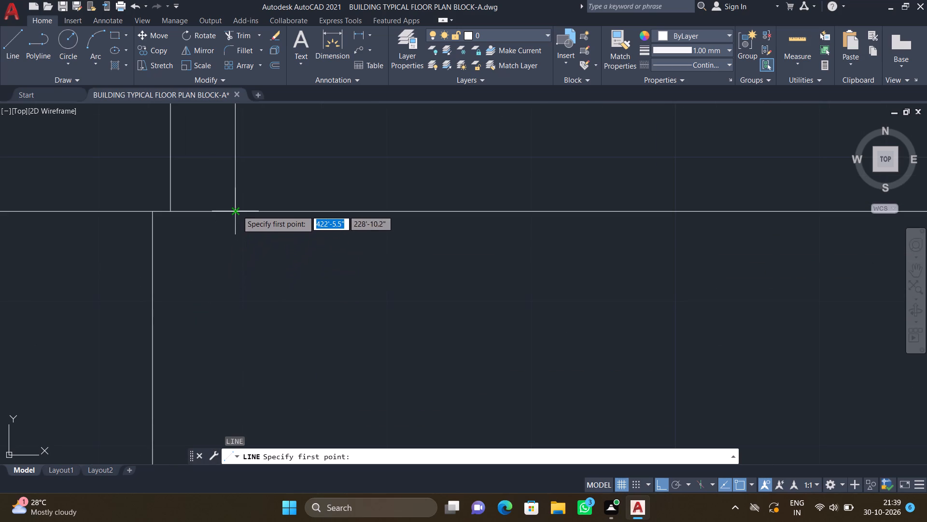
left_click_drag(237, 210, 238, 220)
scroll(233, 302, "down", 3)
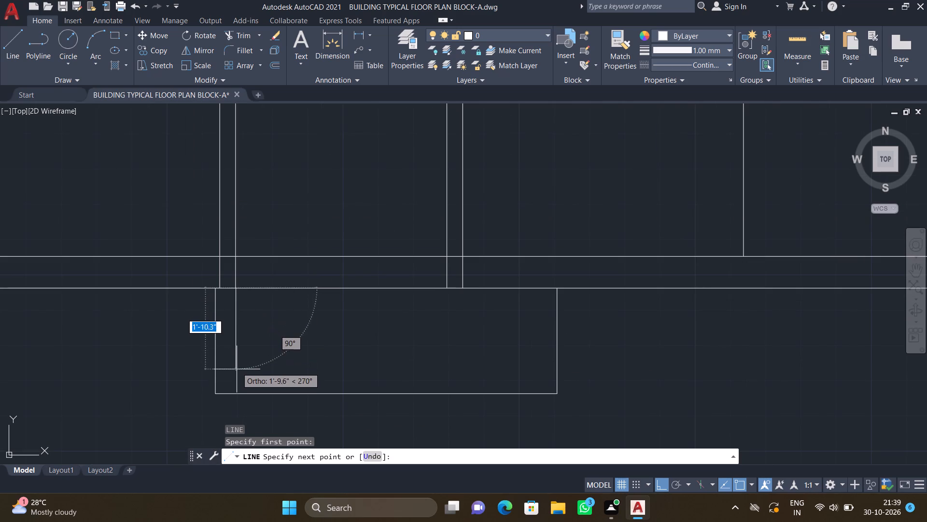
scroll(235, 377, "up", 2)
left_click(233, 372)
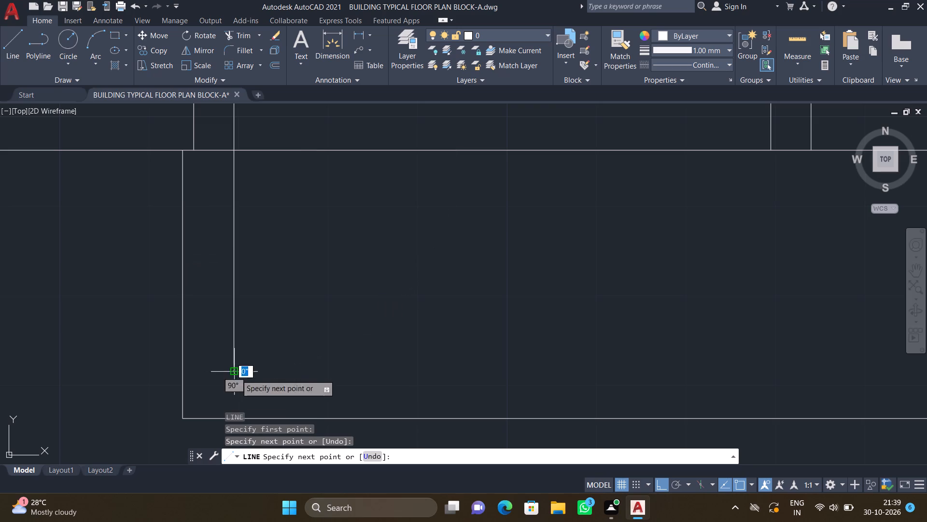
scroll(360, 390, "down", 3)
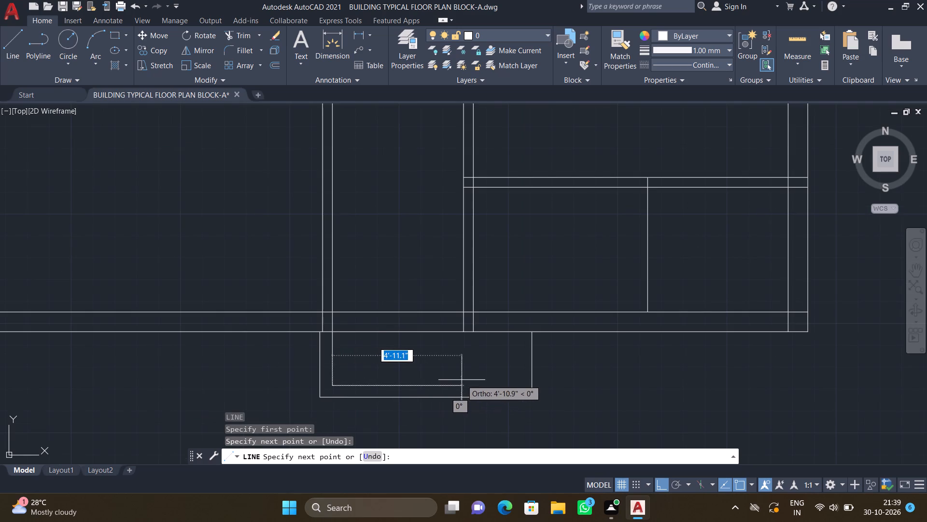
scroll(513, 387, "up", 1)
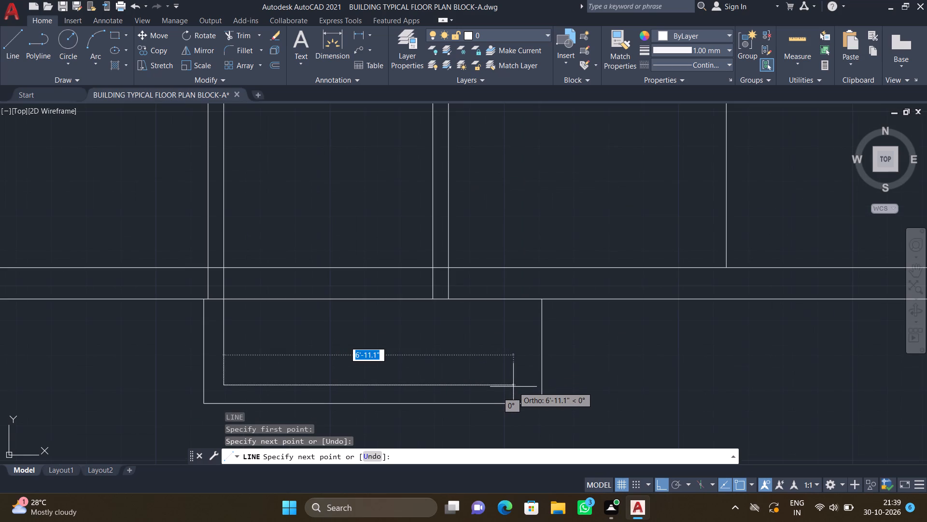
scroll(529, 391, "up", 1)
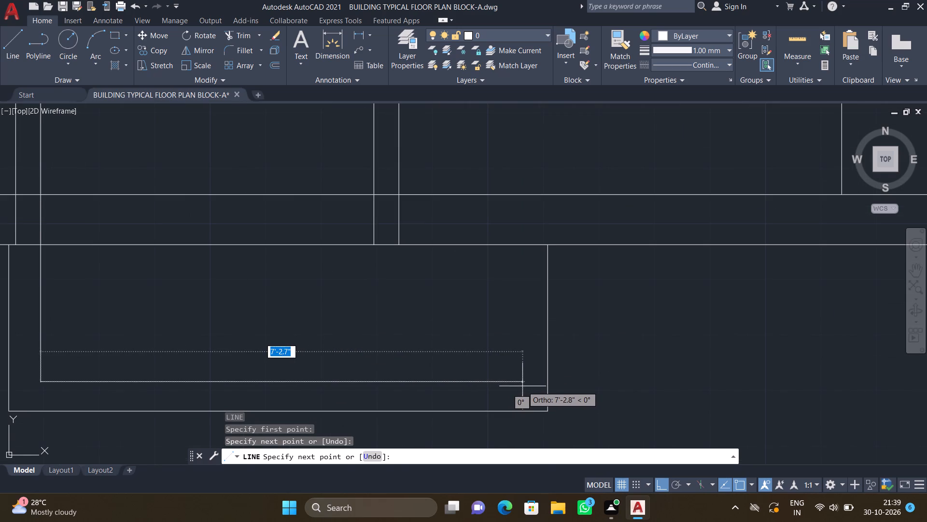
left_click(519, 384)
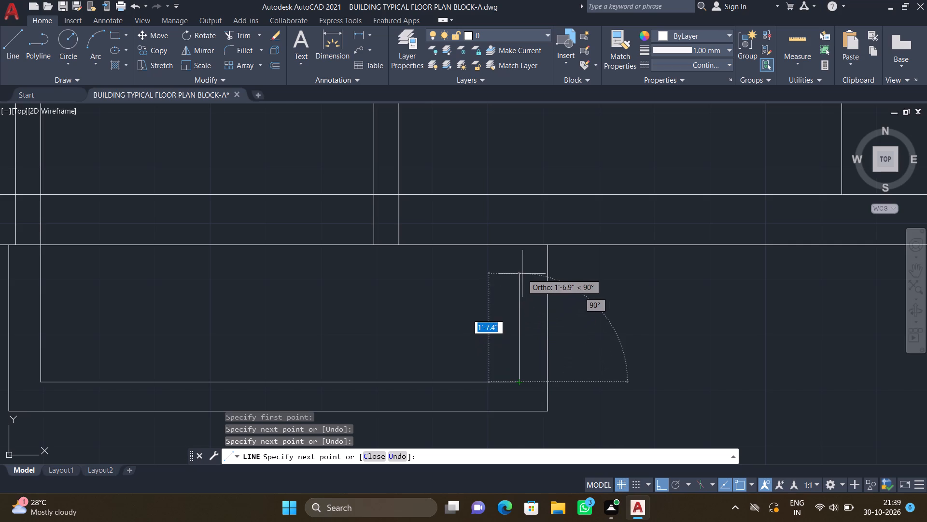
scroll(522, 273, "up", 1)
left_click(519, 227)
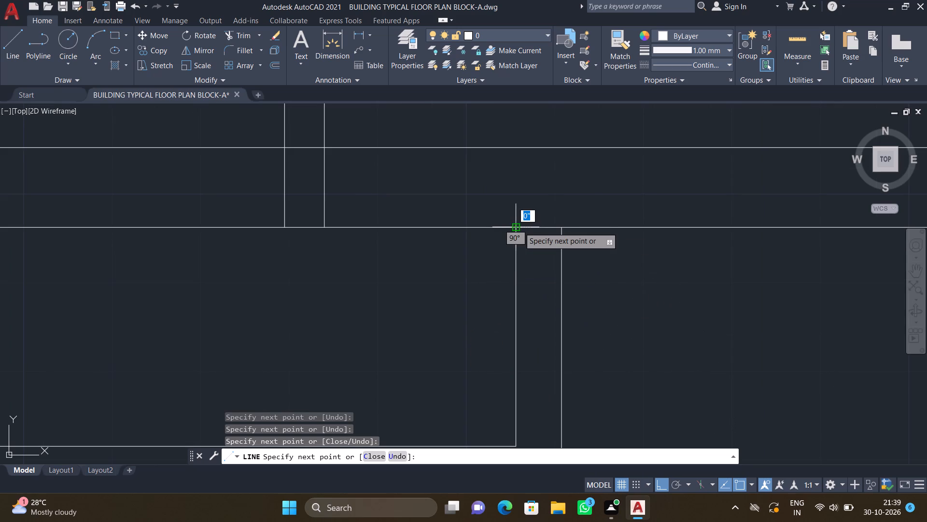
key("Return")
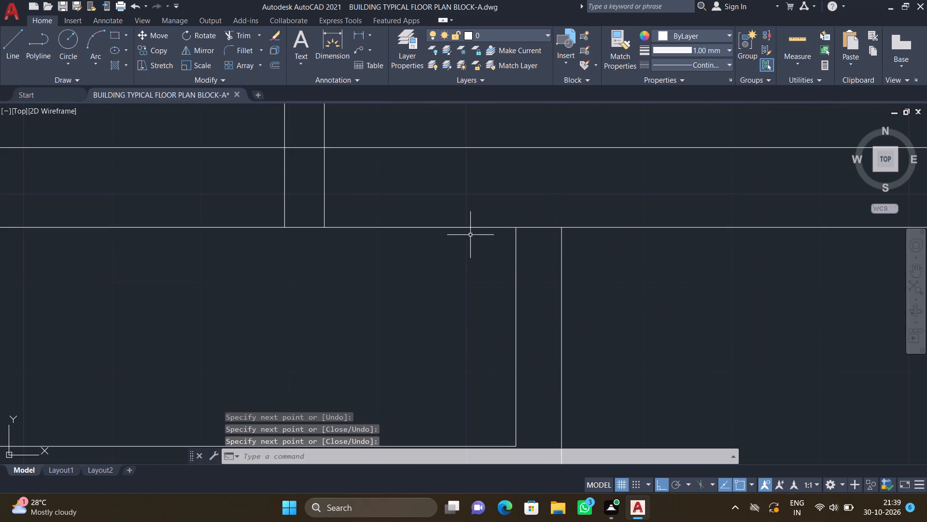
Draw a short vertical line about 5" long between the bottom projection's inner and outer bottom lines, near its left end.
scroll(456, 246, "down", 2)
scroll(366, 275, "down", 1)
scroll(254, 316, "up", 3)
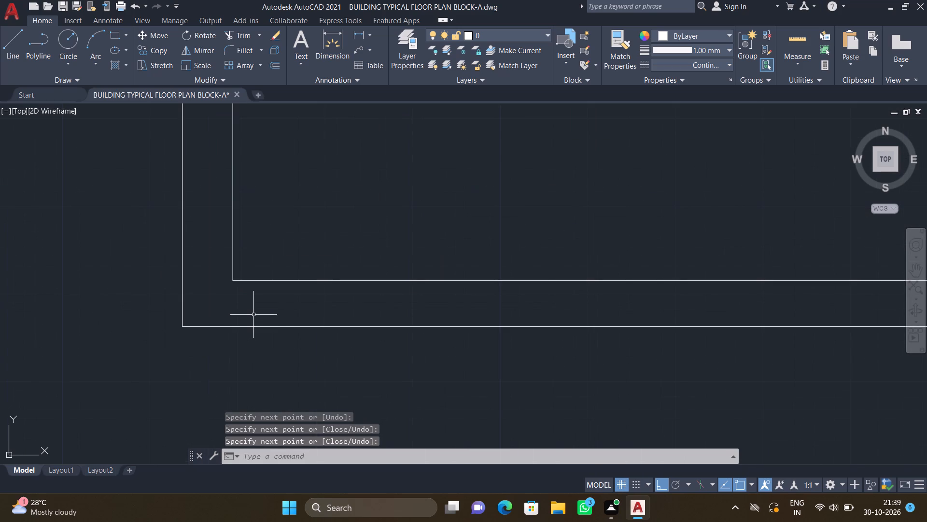
key("l")
key("Return")
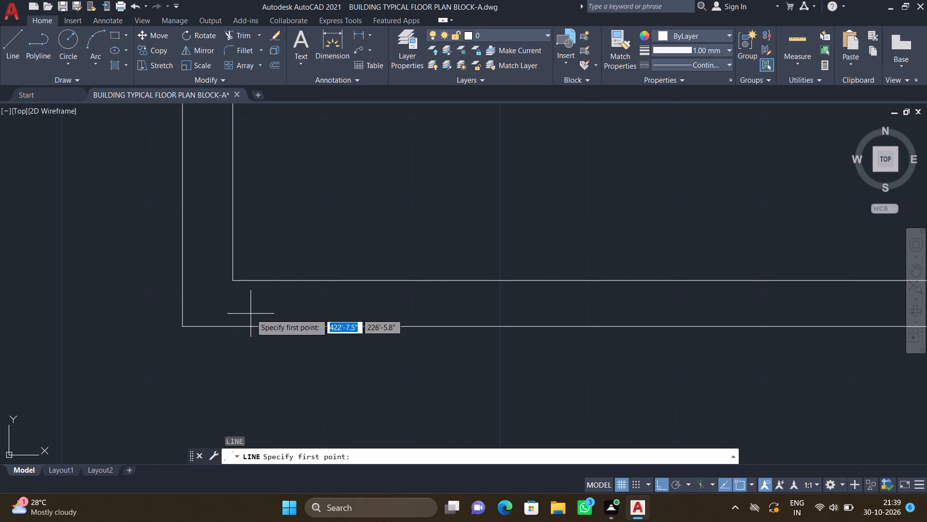
left_click(396, 281)
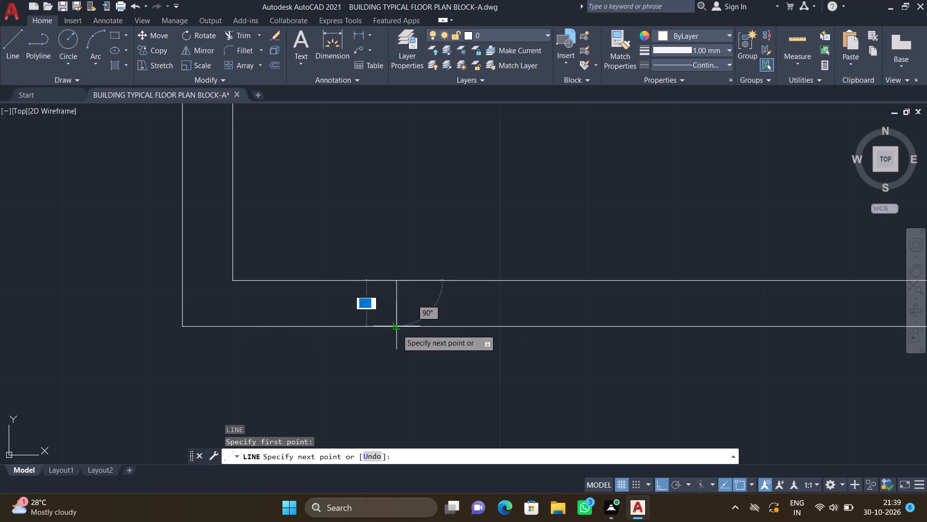
left_click(397, 329)
key("Return")
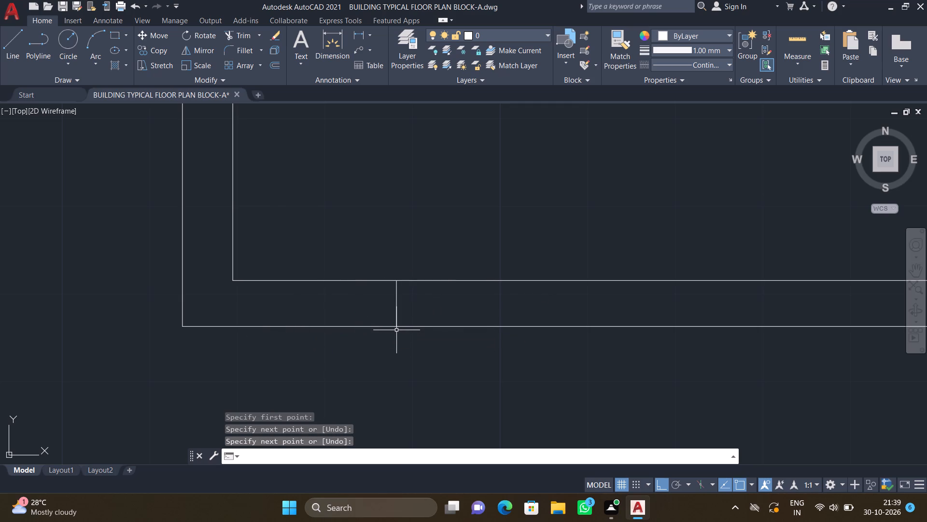
Draw a stepped line from the bottom projection's inner bottom line, left of the short line: about 1'-1" up, 1'-9" right, up to the wall.
scroll(392, 333, "down", 2)
scroll(365, 290, "up", 2)
key("l")
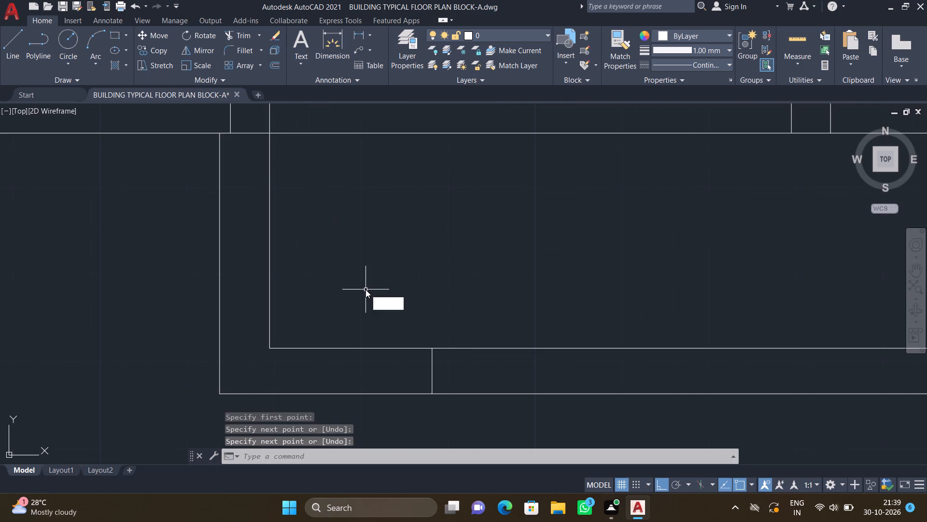
key("Return")
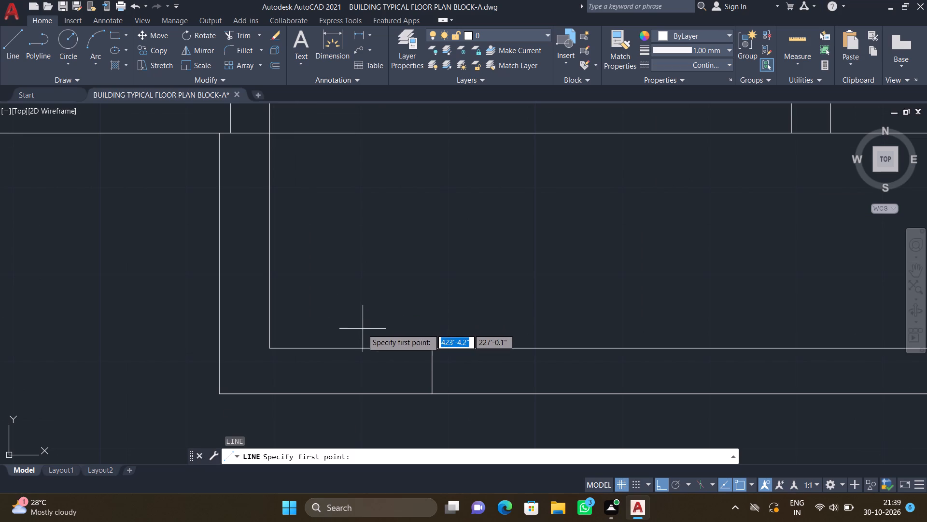
left_click(357, 348)
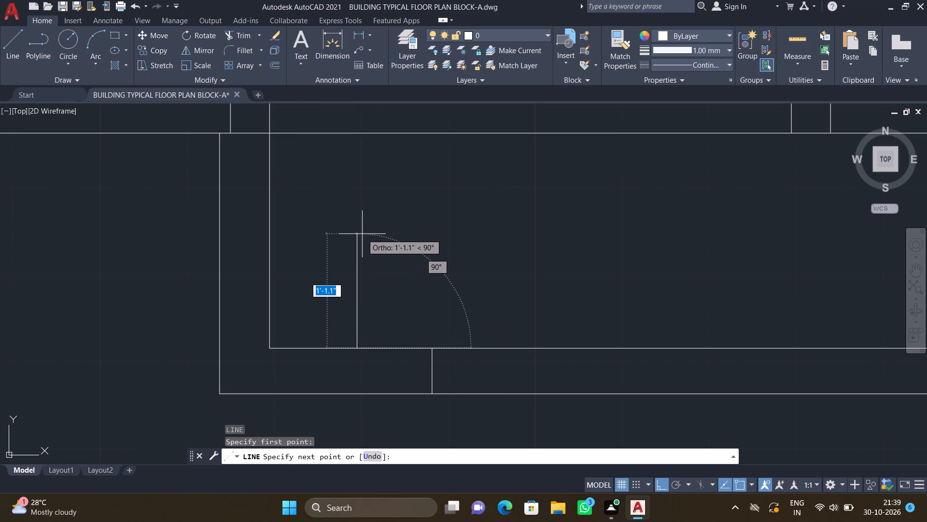
left_click_drag(360, 235, 364, 239)
scroll(504, 224, "down", 2)
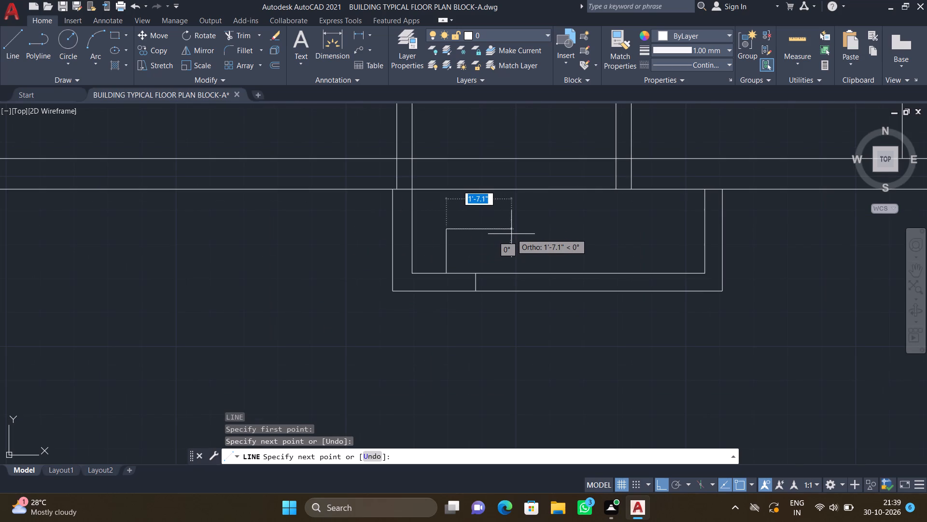
scroll(511, 234, "up", 2)
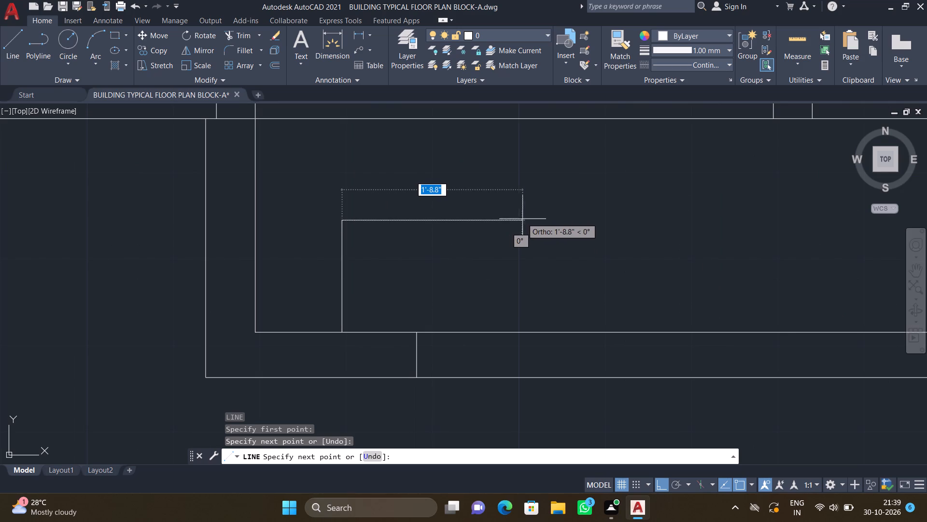
left_click(525, 220)
scroll(526, 126, "up", 1)
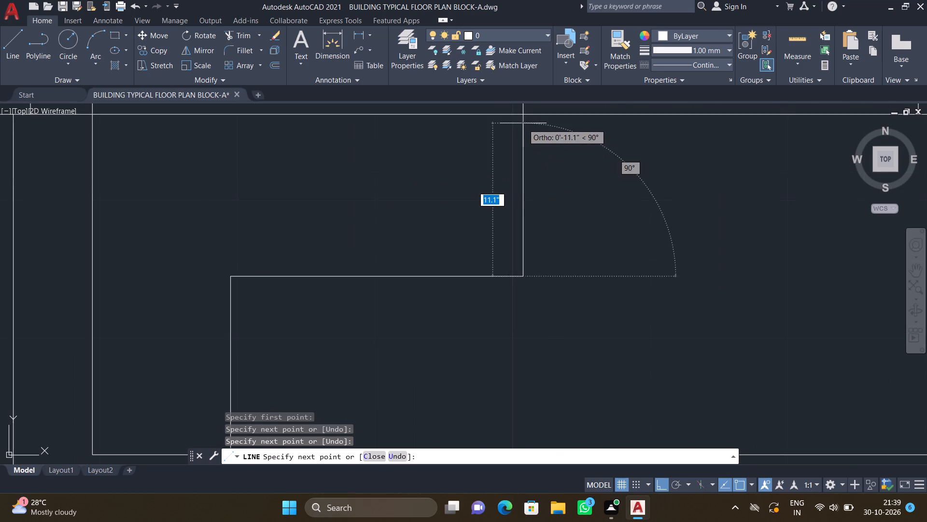
left_click(521, 116)
key("Return")
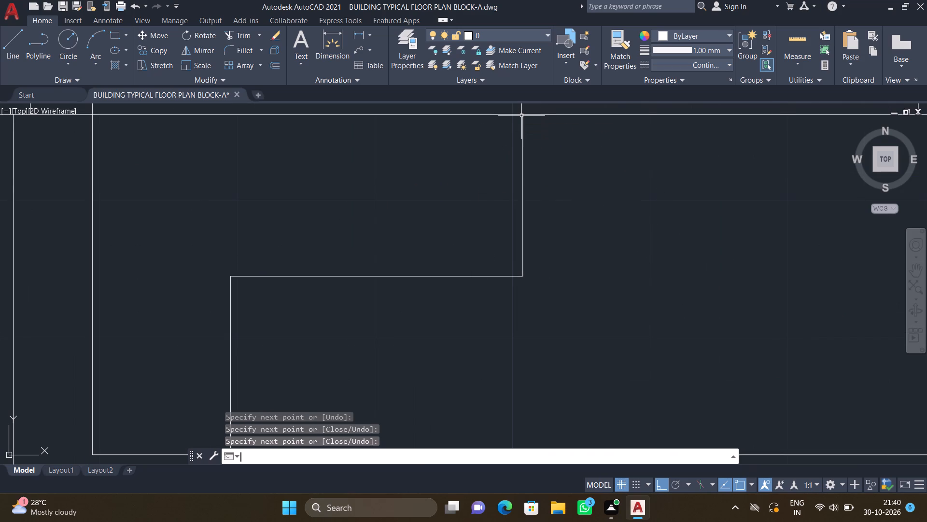
Draw an L-shaped line from the narrow room's right partition at the wall's outer line: about 9.5" down, 2'-2" right to the projection's inner line.
scroll(527, 161, "down", 3)
scroll(630, 163, "down", 1)
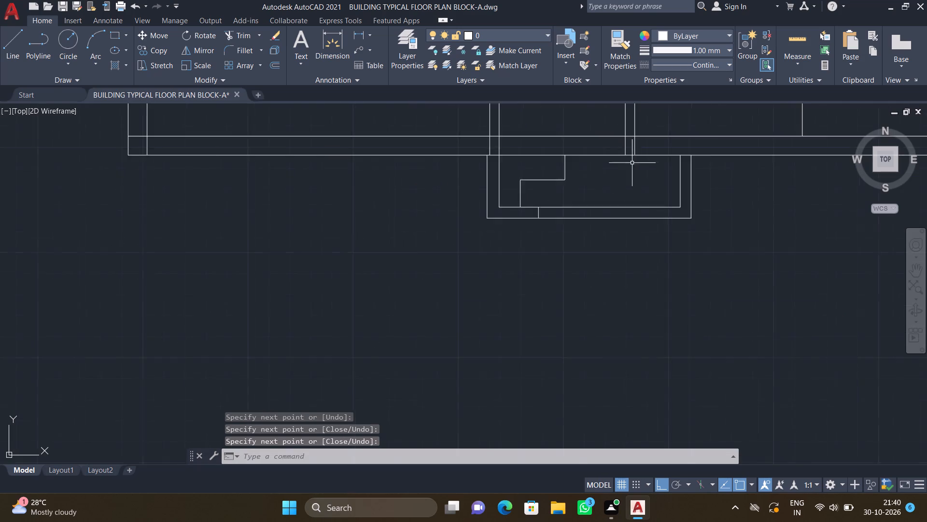
scroll(640, 163, "up", 2)
key("l")
key("Return")
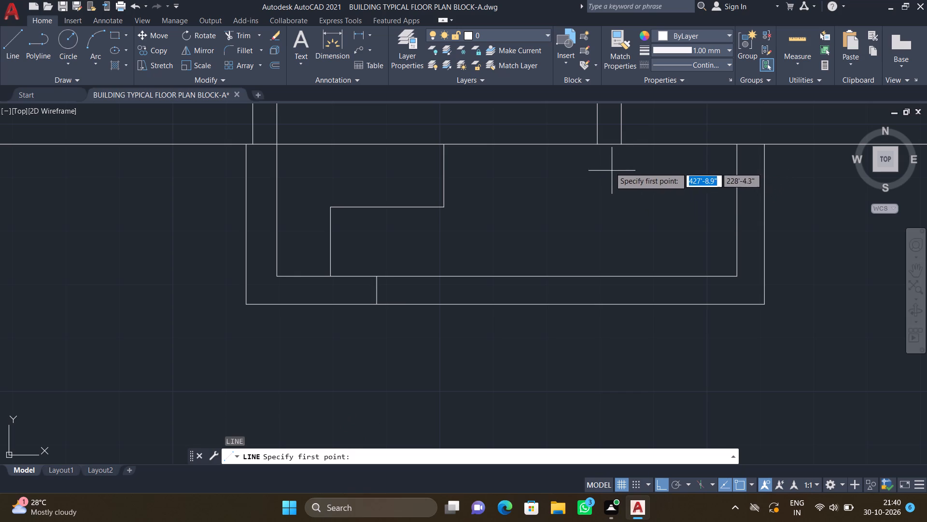
left_click_drag(598, 144, 598, 153)
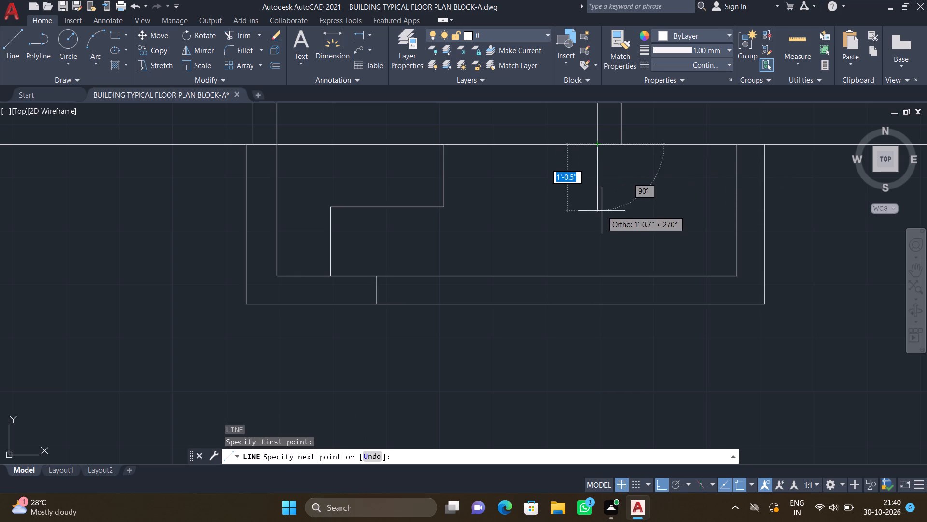
scroll(605, 200, "up", 1)
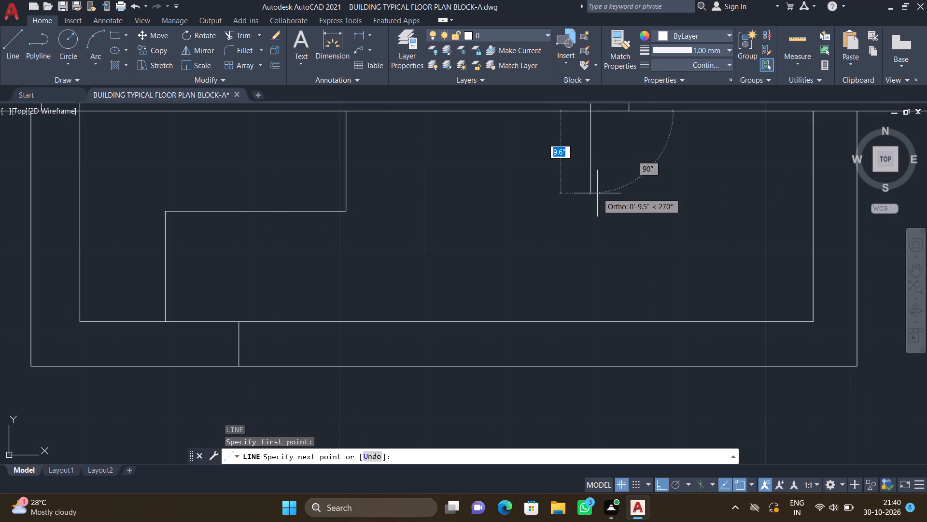
left_click(595, 194)
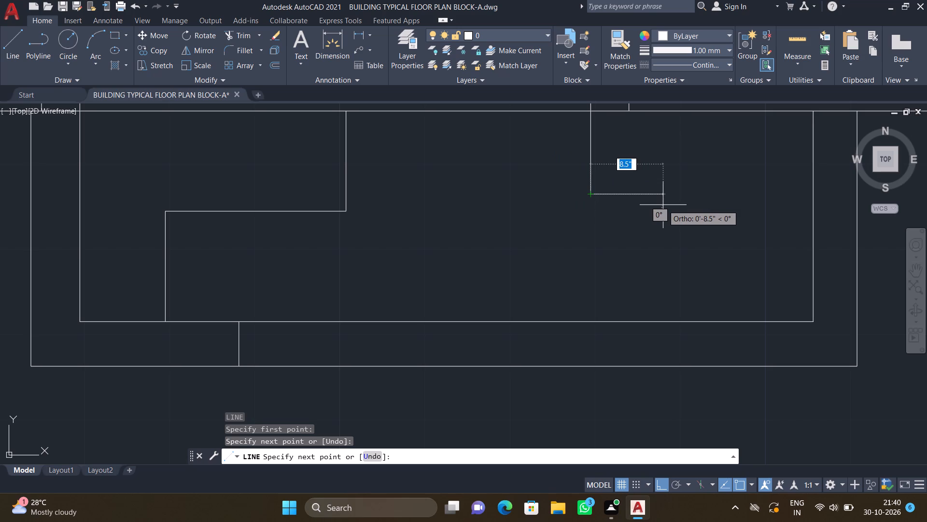
scroll(791, 188, "up", 1)
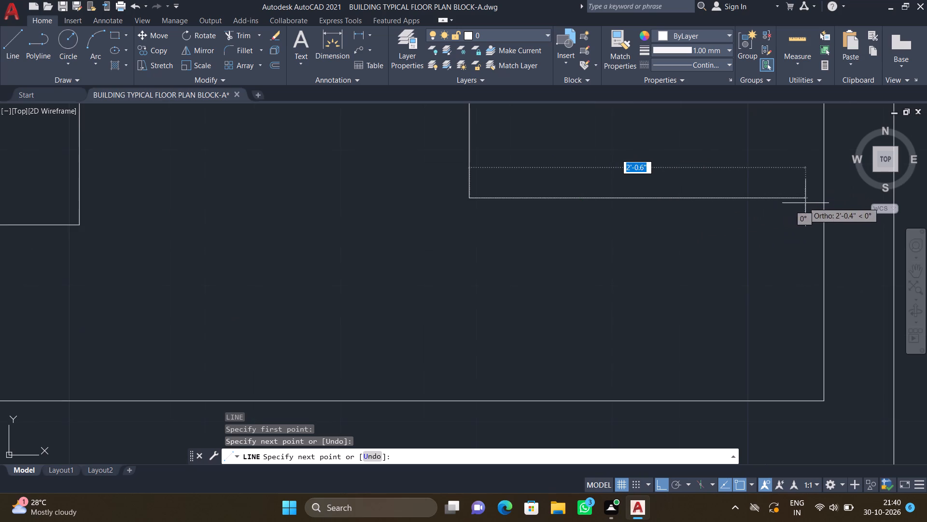
left_click(825, 198)
key("Return")
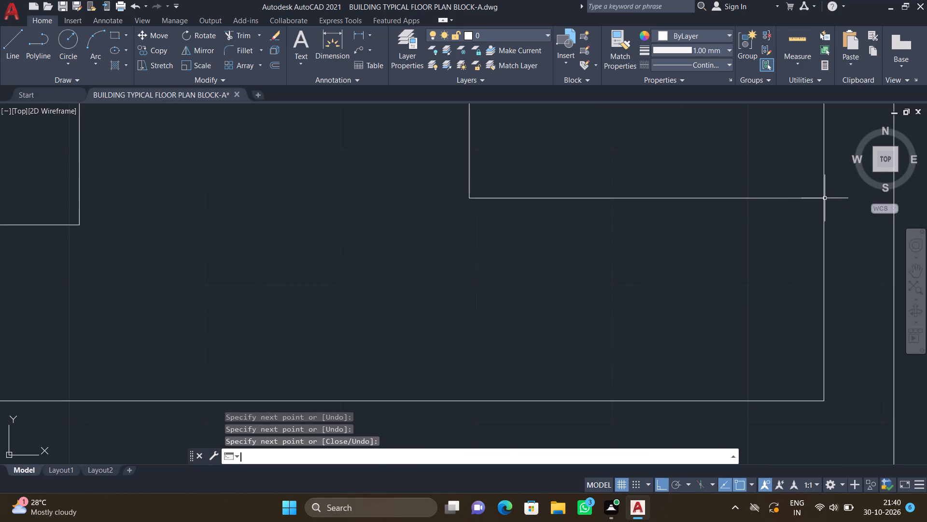
Draw an L-shaped line in the upper-left room from the left wall's inner face: about 7' right, 3'-2" down to the bottom wall.
scroll(664, 174, "down", 3)
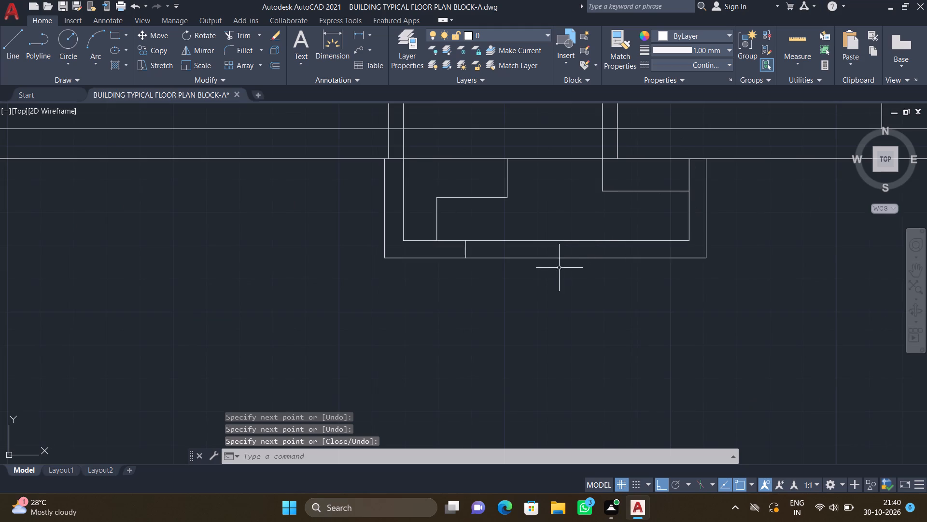
scroll(469, 271, "down", 3)
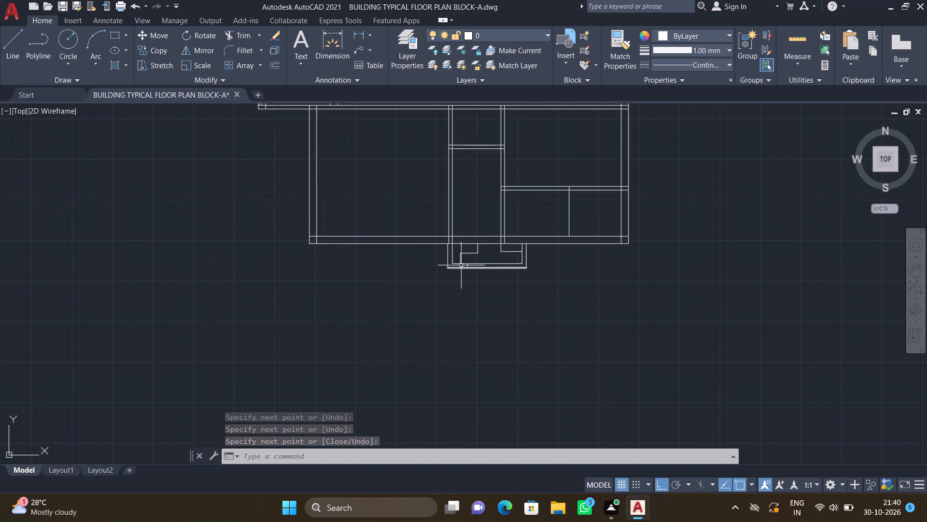
scroll(436, 232, "down", 3)
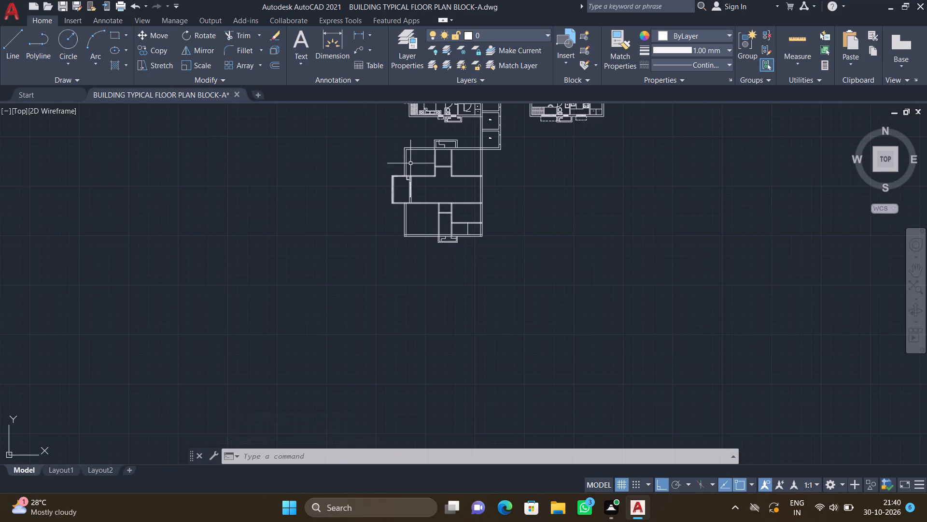
scroll(407, 140, "up", 2)
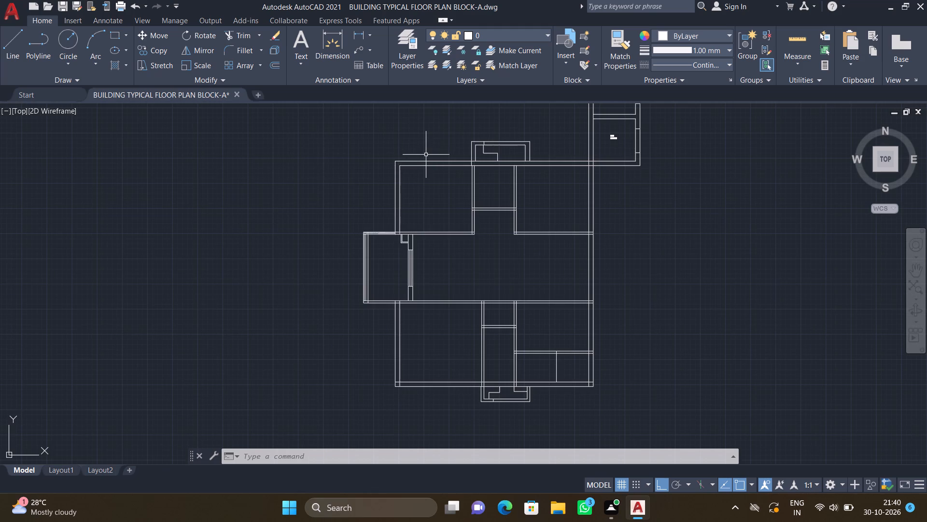
scroll(425, 205, "up", 2)
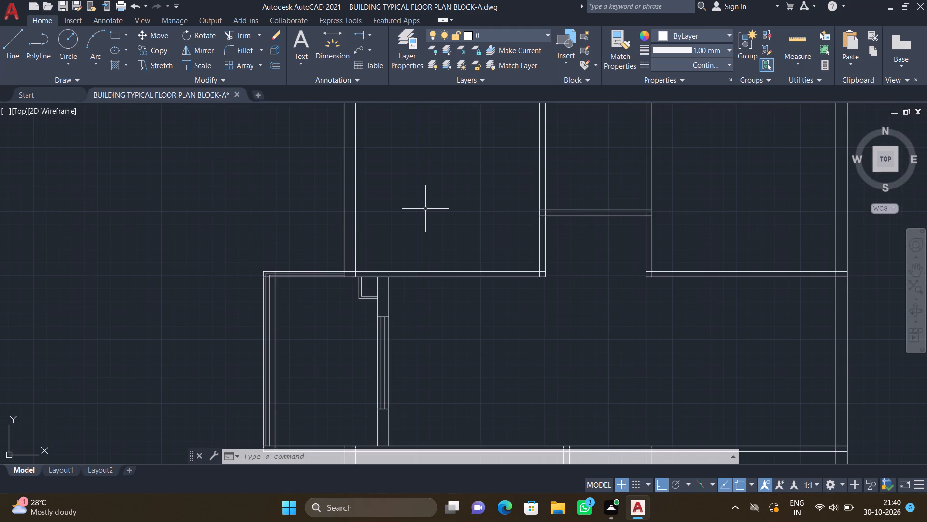
key("l")
key("Return")
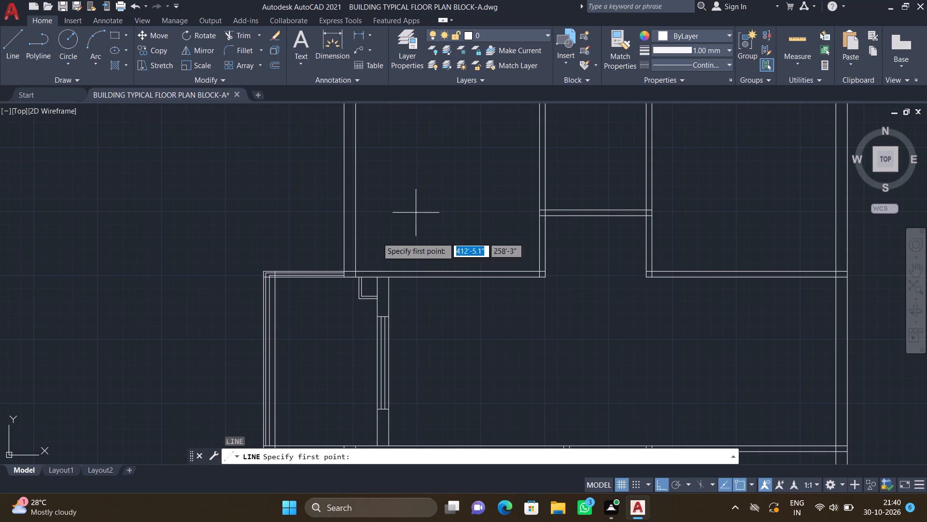
scroll(351, 235, "up", 2)
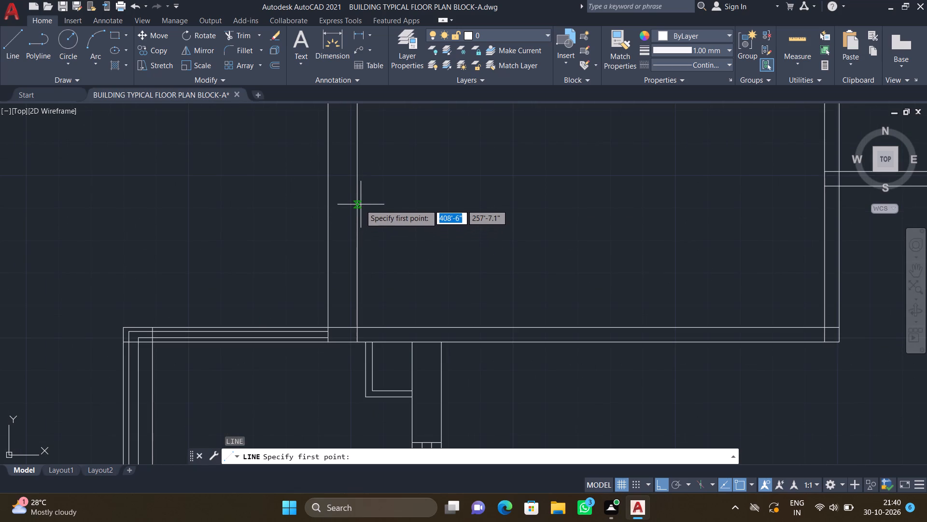
left_click_drag(356, 204, 361, 203)
scroll(547, 217, "down", 2)
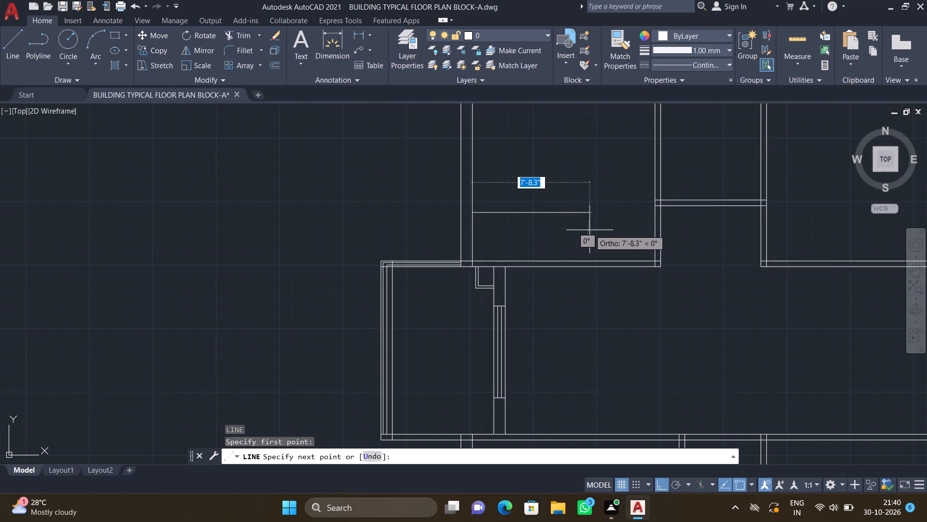
scroll(590, 232, "up", 1)
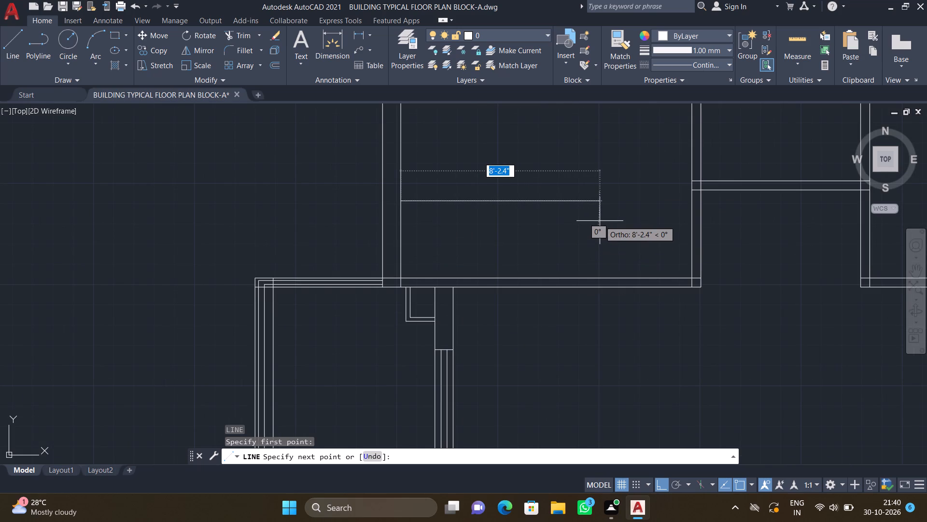
left_click(571, 217)
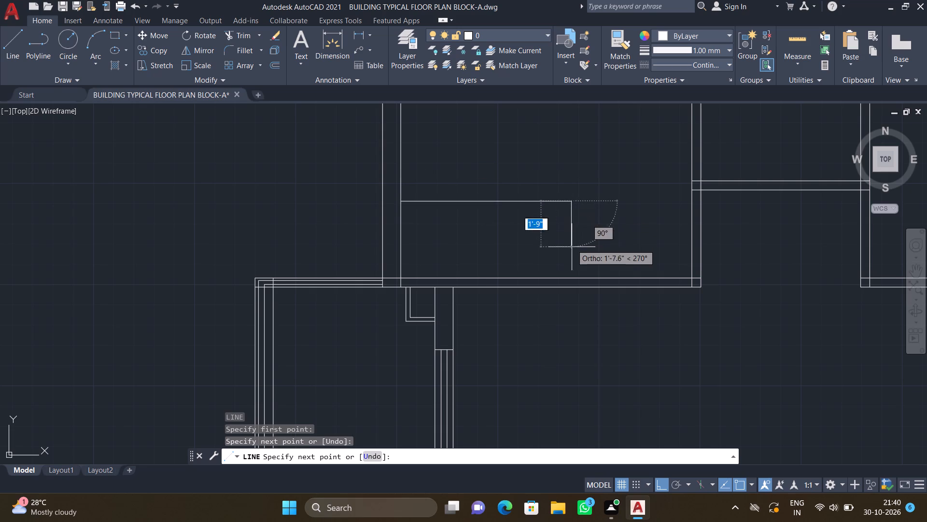
left_click(568, 277)
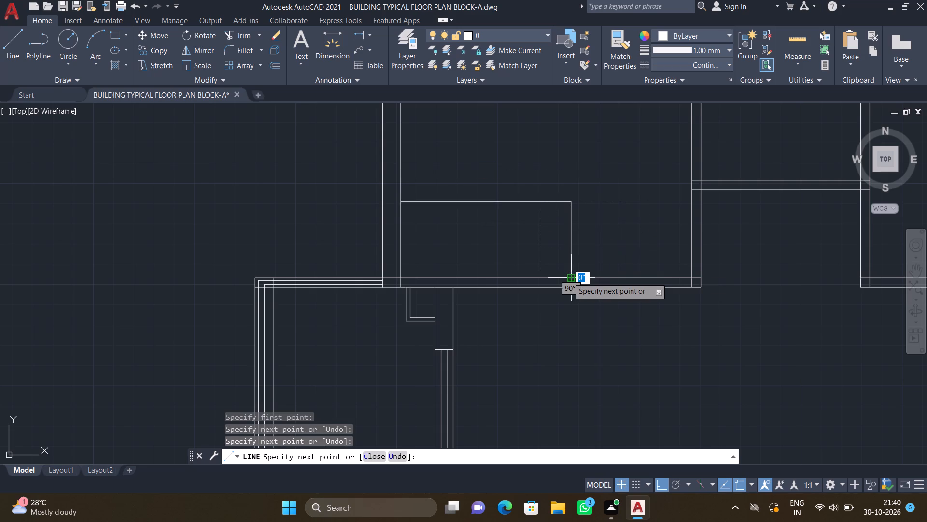
key("Return")
Draw an L-shaped line in the upper-right room from the bottom wall's inner line: about 3'-5" up, 7' right to the right wall.
scroll(543, 249, "down", 3)
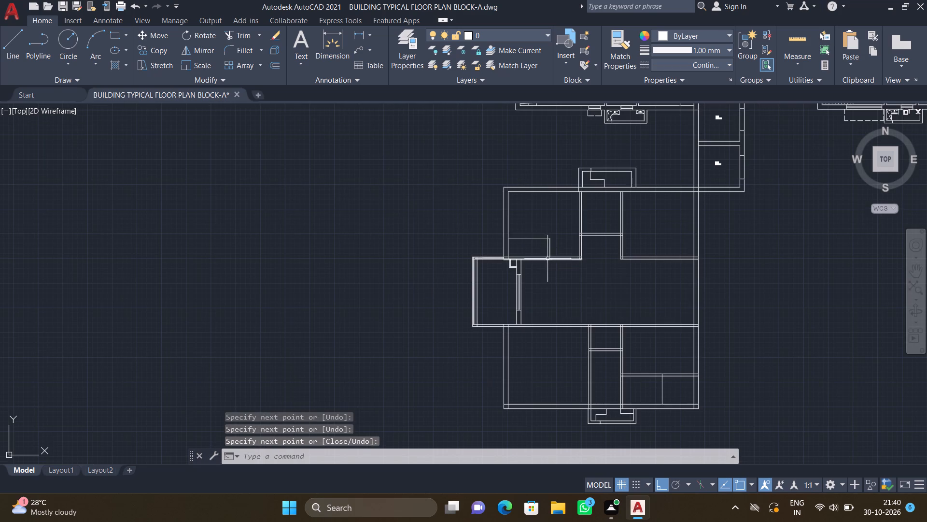
scroll(668, 240, "up", 2)
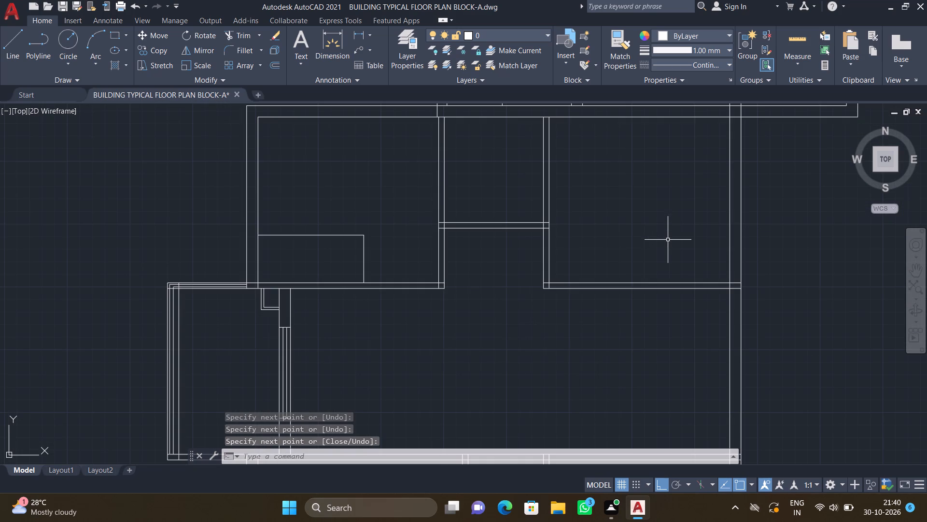
key("l")
key("Return")
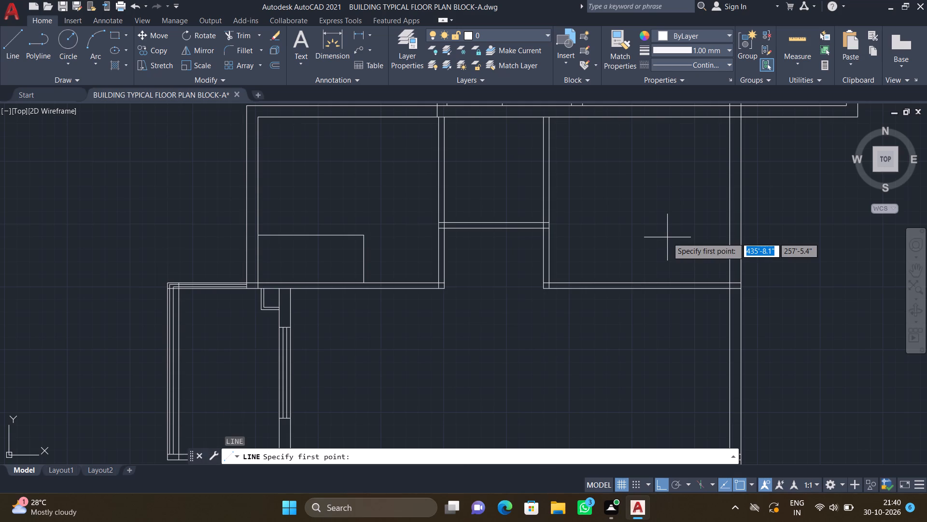
scroll(625, 286, "up", 2)
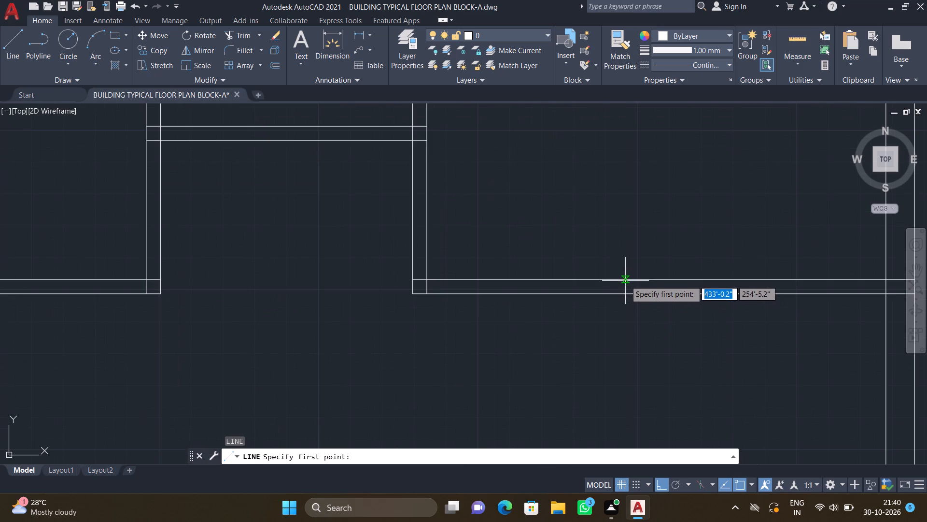
left_click(616, 279)
scroll(622, 219, "down", 3)
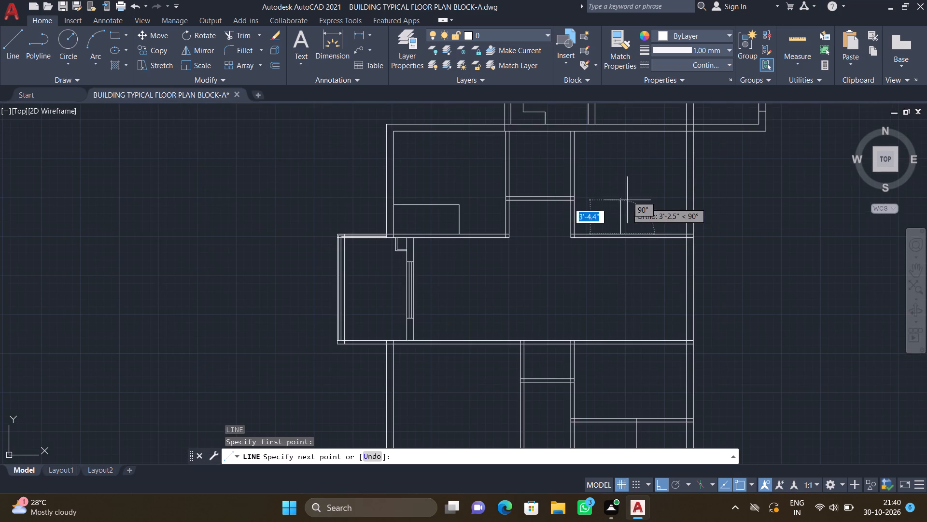
scroll(623, 193, "up", 2)
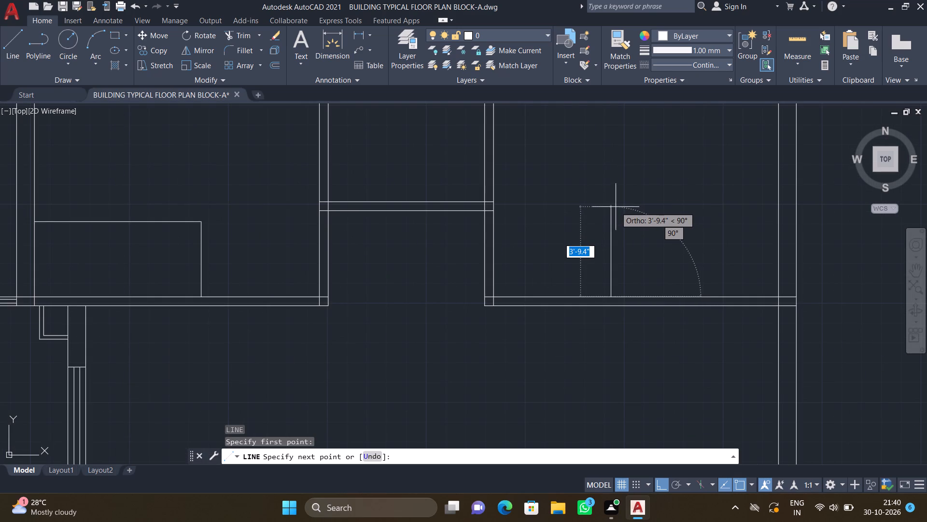
left_click(614, 214)
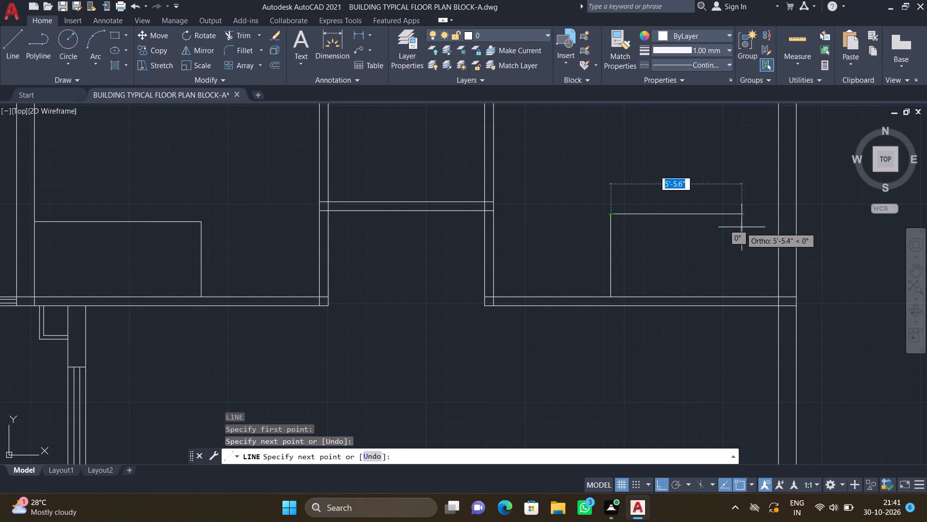
scroll(744, 227, "up", 1)
left_click(799, 205)
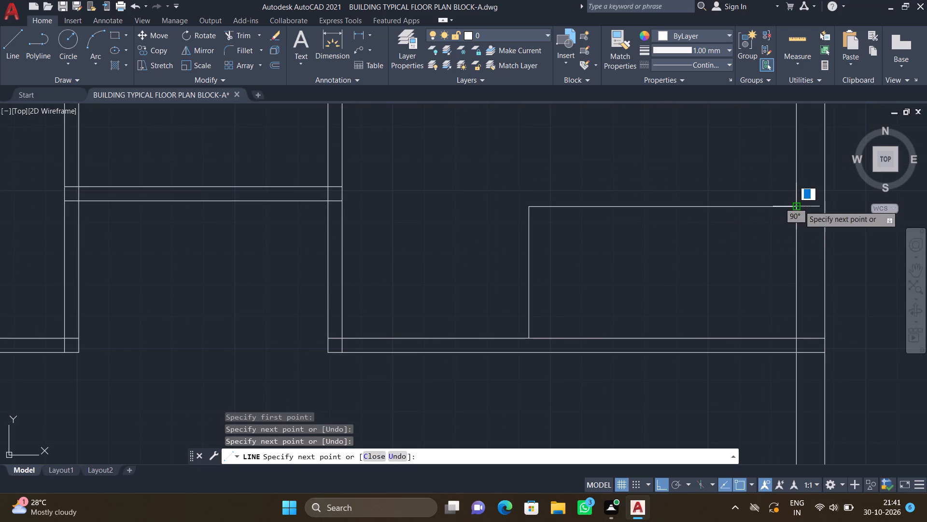
key("Return")
Draw an L-shaped line in the upper narrow room from the top wall's inner line: about 3'-10" down, 2'-11" right to the right partition.
scroll(774, 211, "down", 2)
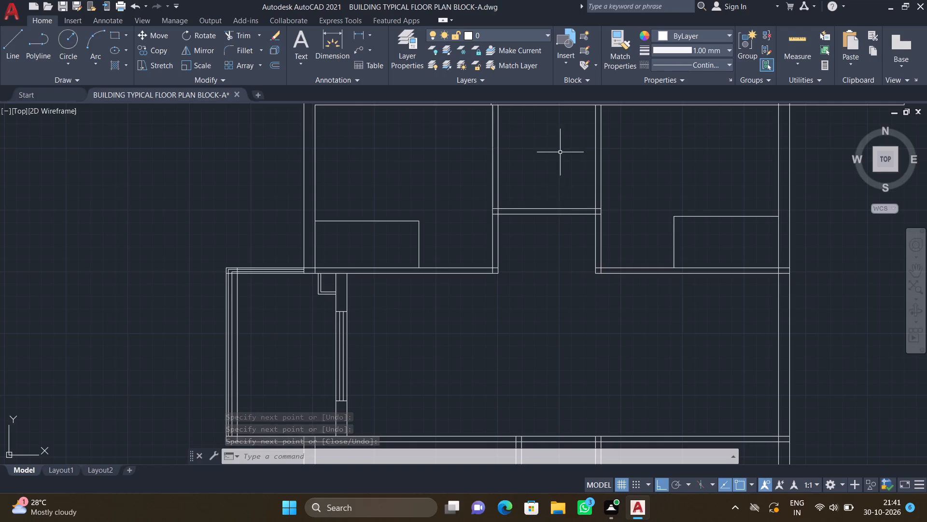
scroll(561, 123, "down", 1)
scroll(557, 113, "up", 1)
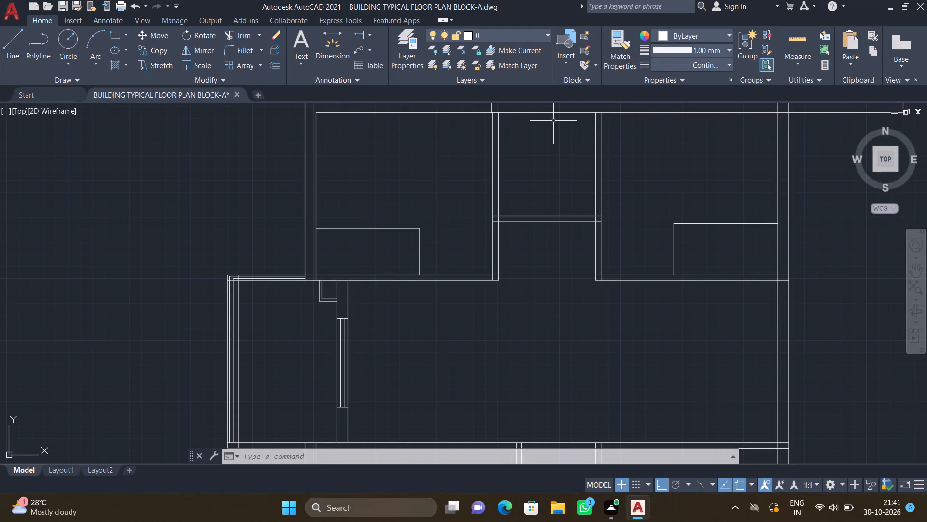
key("l")
key("Return")
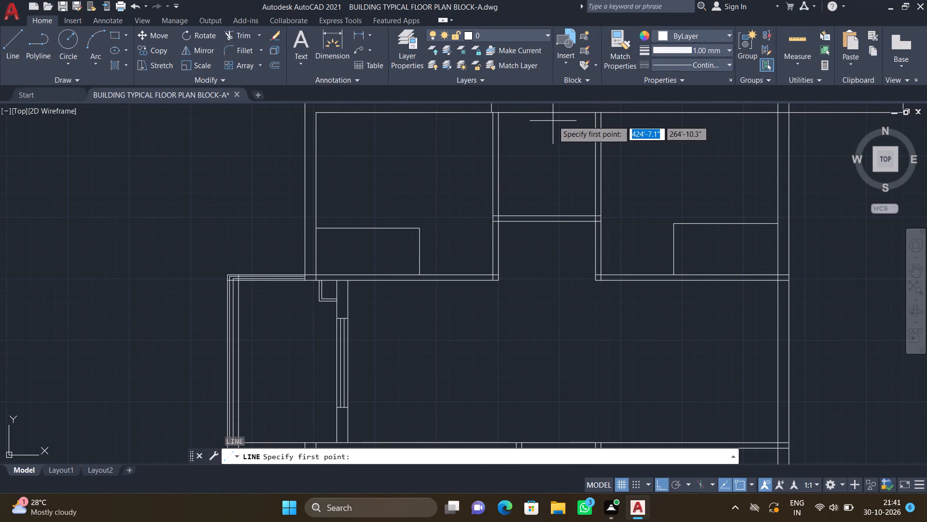
scroll(548, 123, "down", 1)
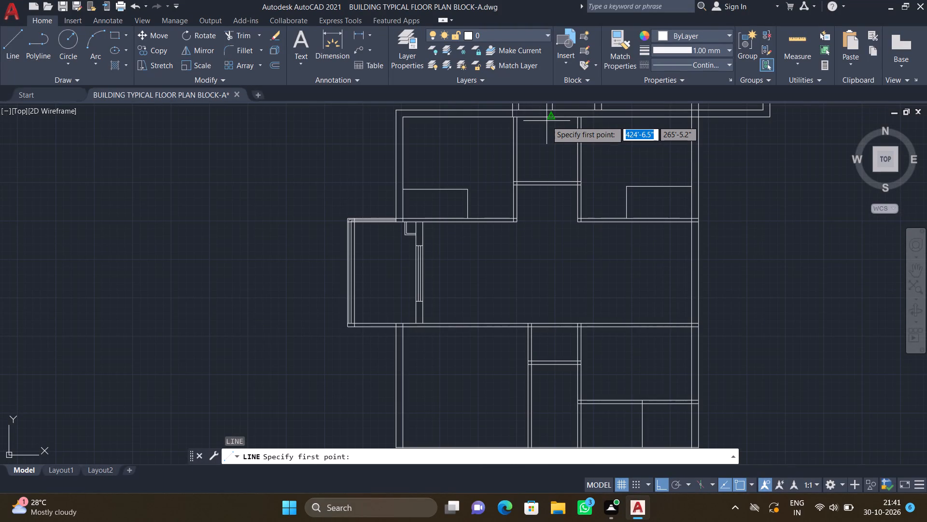
scroll(553, 119, "up", 2)
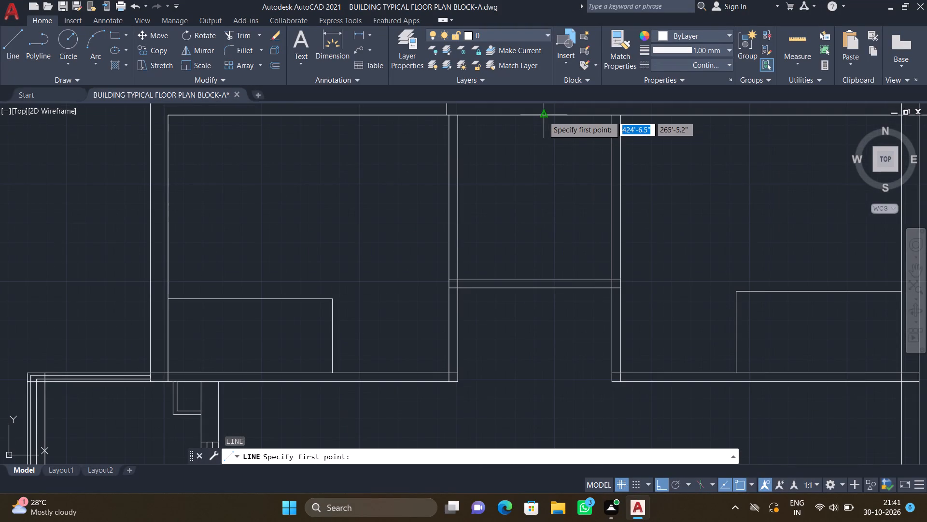
left_click(543, 118)
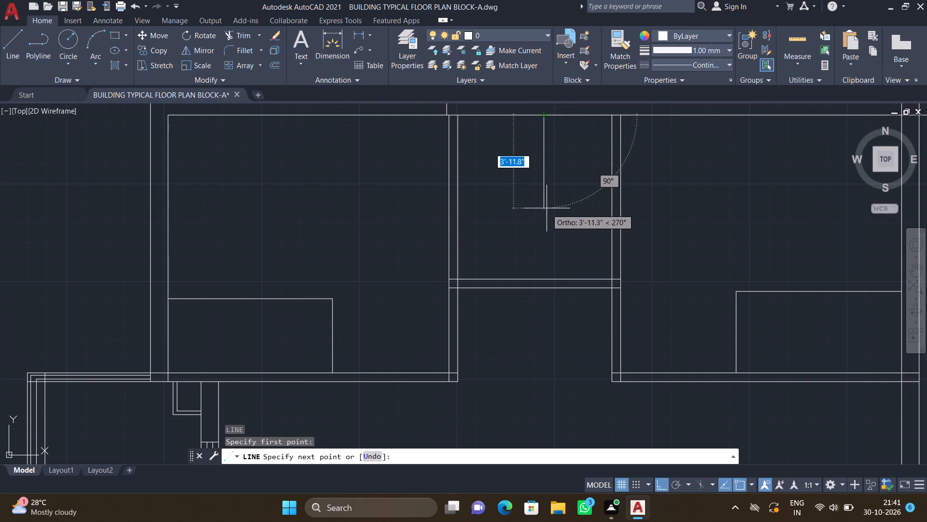
left_click(547, 205)
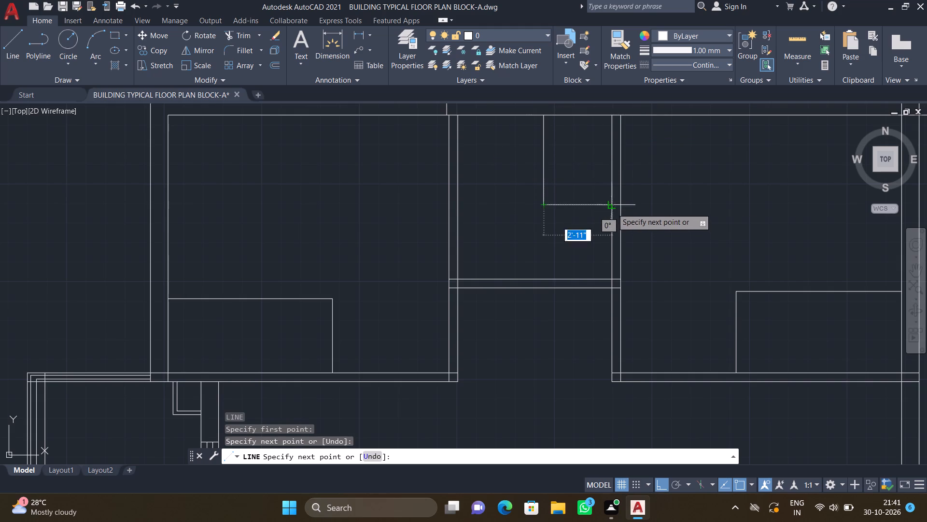
left_click(612, 206)
key("Return")
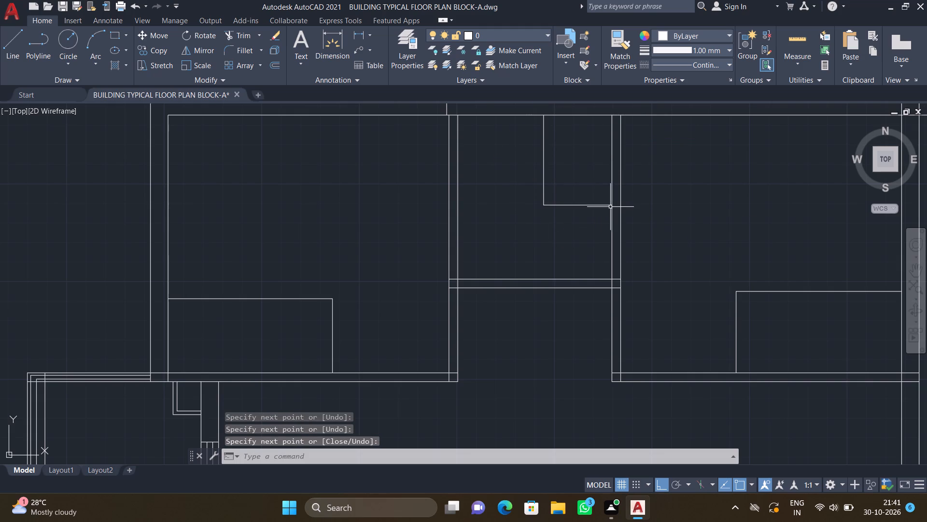
Draw a three-sided outline below the upper-right room's bottom wall: about 1'-5" down, 5'-3" right, back up to the wall.
scroll(594, 203, "down", 2)
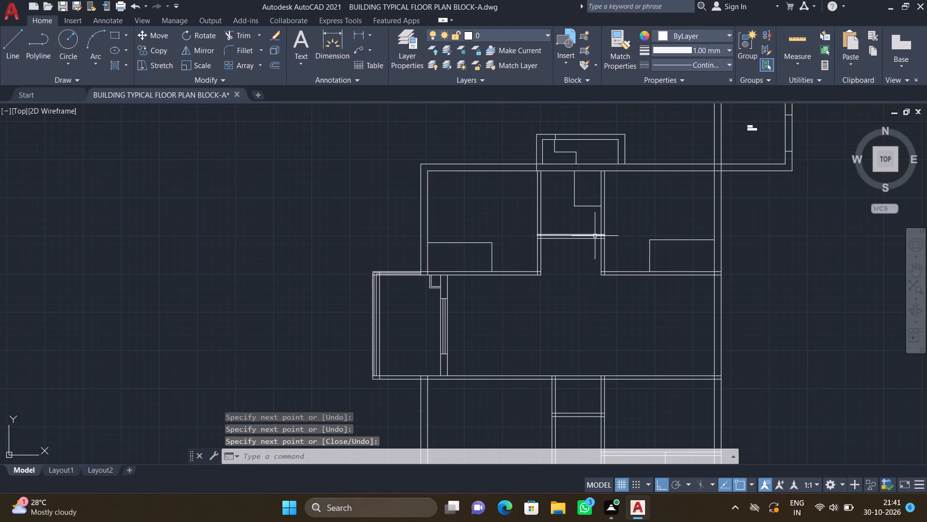
scroll(650, 288, "up", 2)
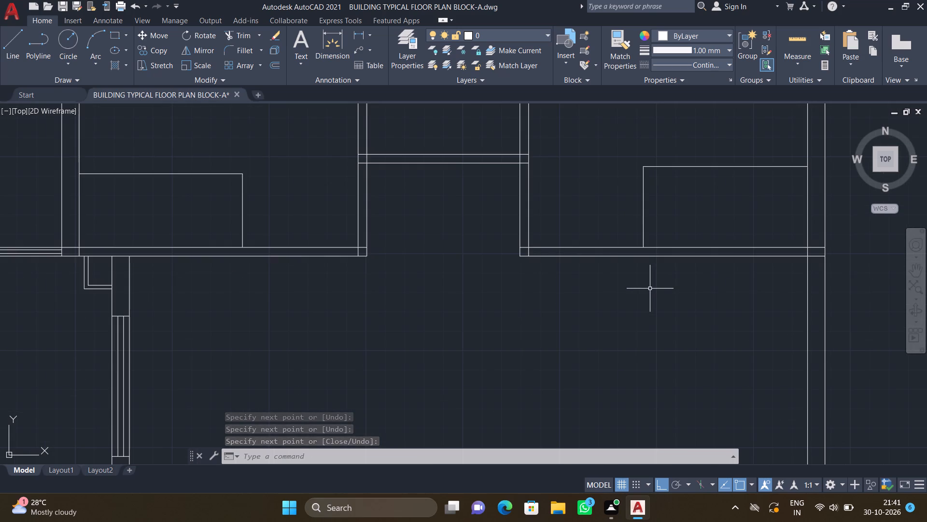
key("l")
key("Return")
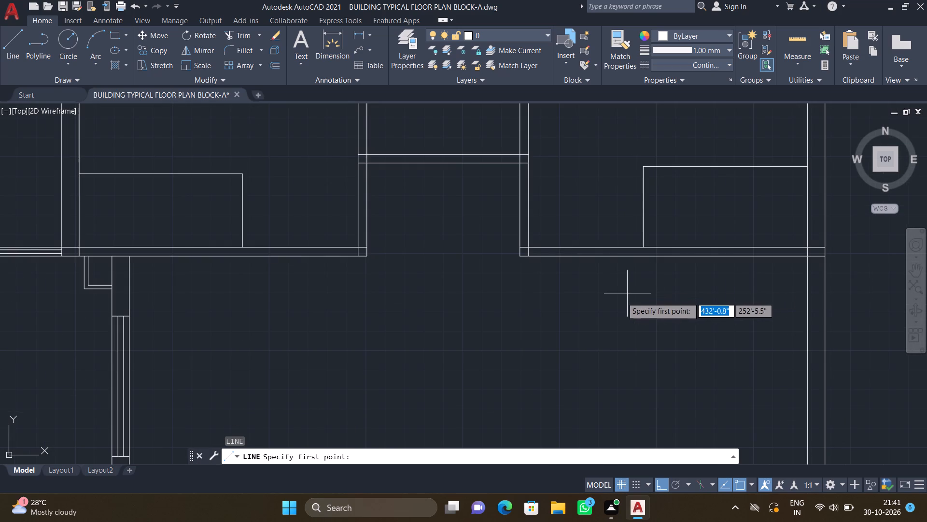
scroll(614, 282, "up", 1)
left_click_drag(604, 240, 604, 246)
scroll(595, 306, "down", 1)
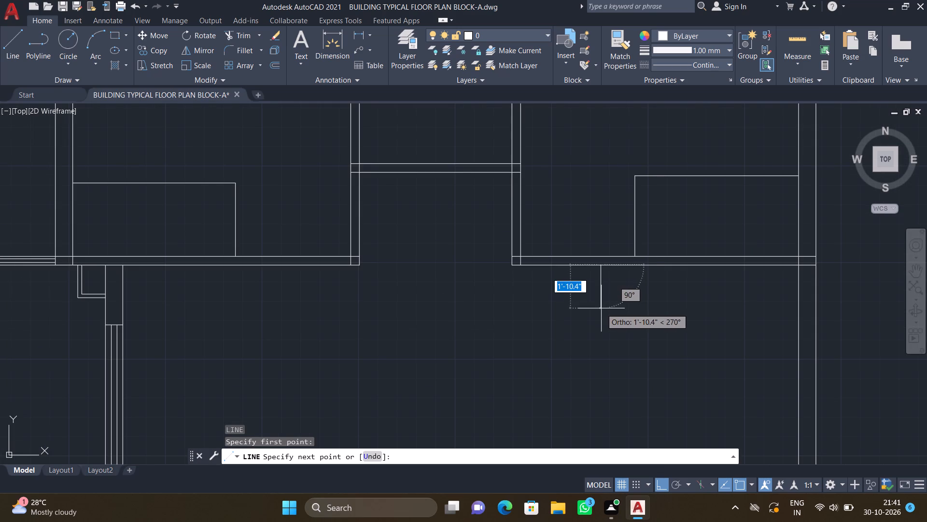
scroll(601, 304, "up", 1)
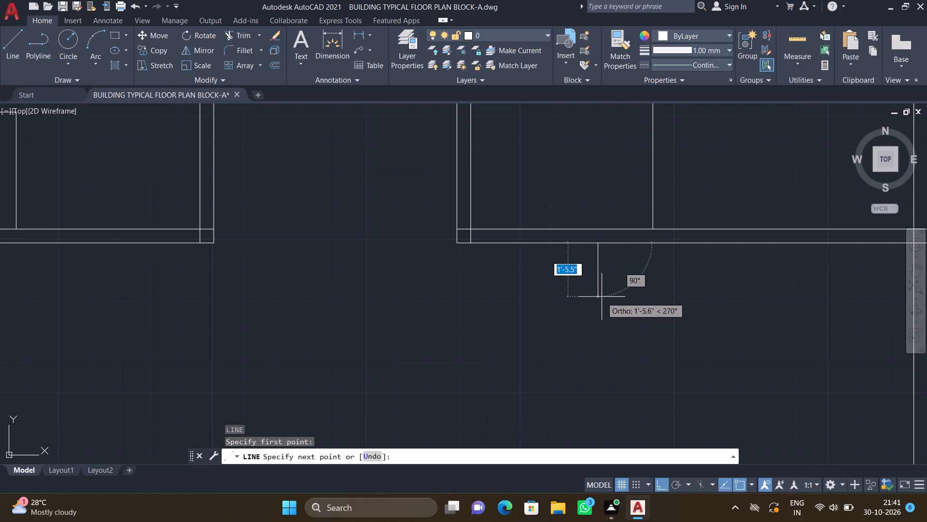
left_click_drag(602, 296, 608, 297)
scroll(778, 311, "up", 2)
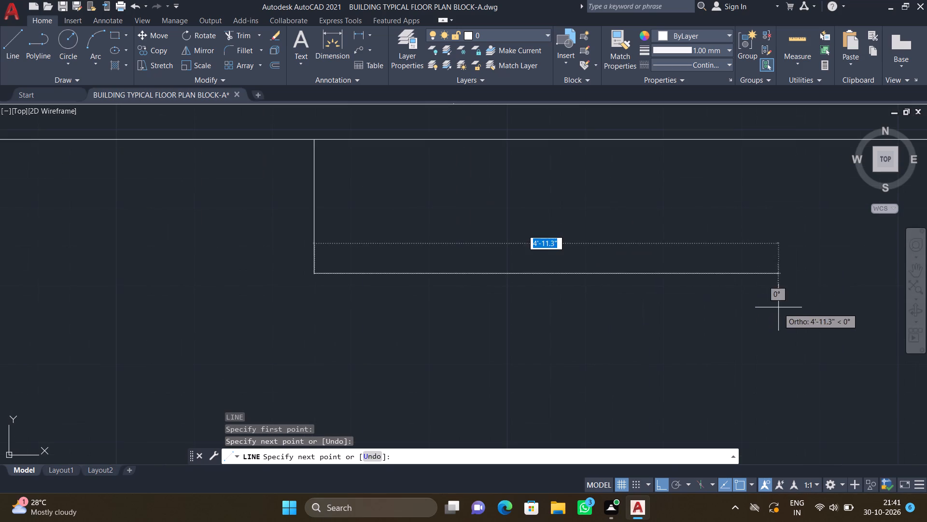
scroll(797, 282, "down", 2)
left_click(803, 274)
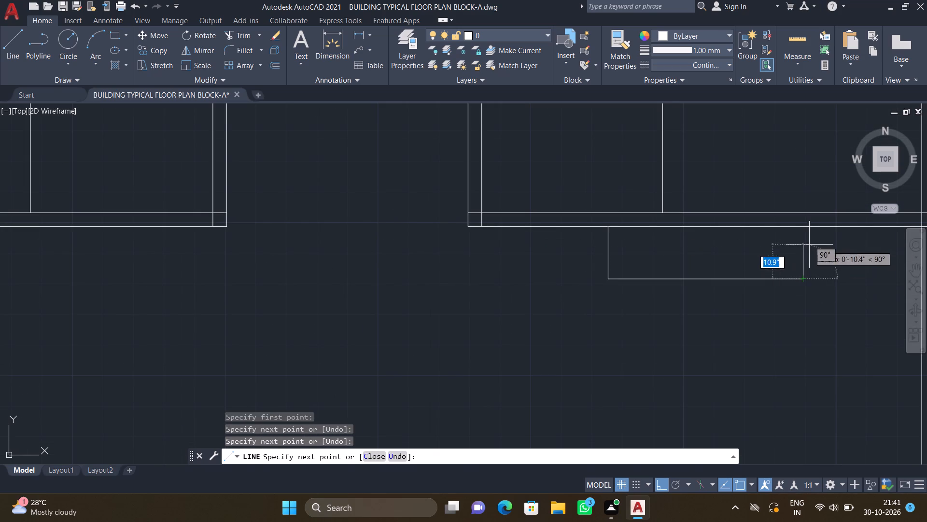
scroll(809, 239, "up", 2)
left_click(790, 210)
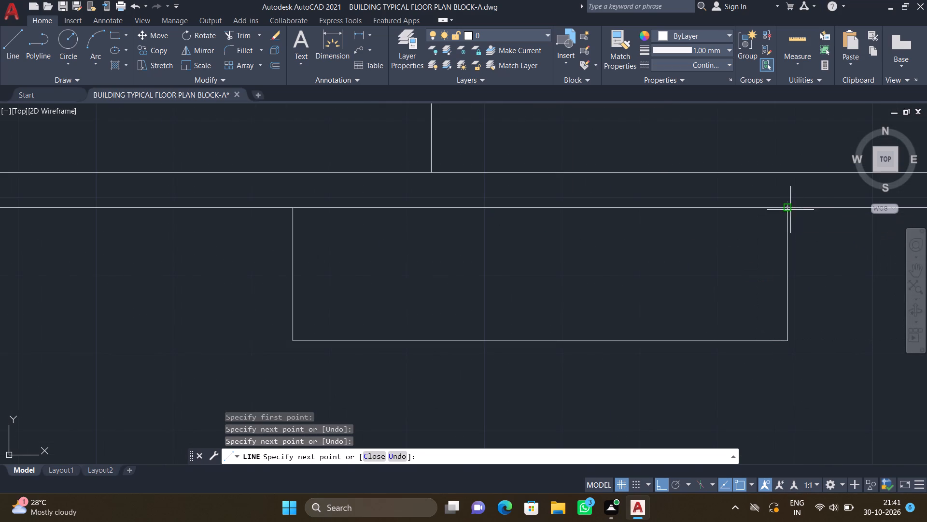
Draw a vertical line about 13' long in the lower-left room, from the top wall to the bottom wall, about 3' off the left wall.
key("Return")
key("l")
key("Return")
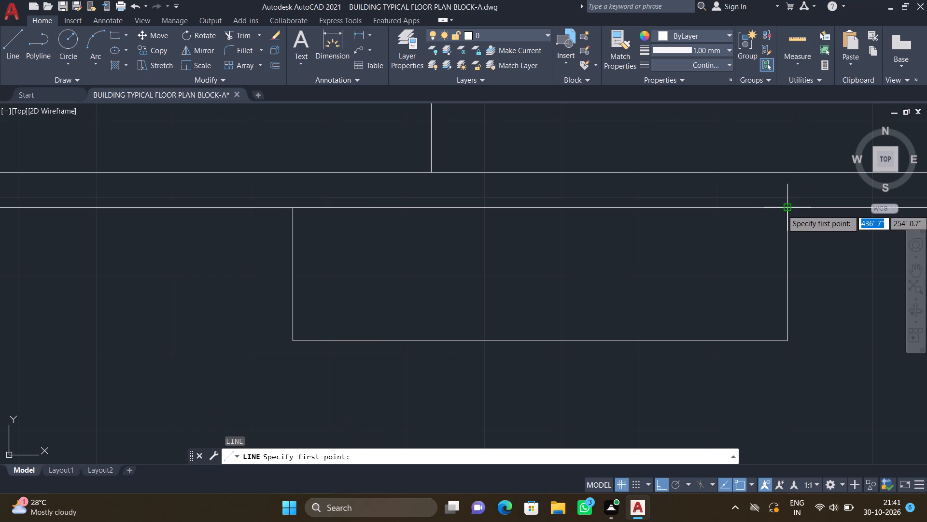
scroll(596, 324, "down", 2)
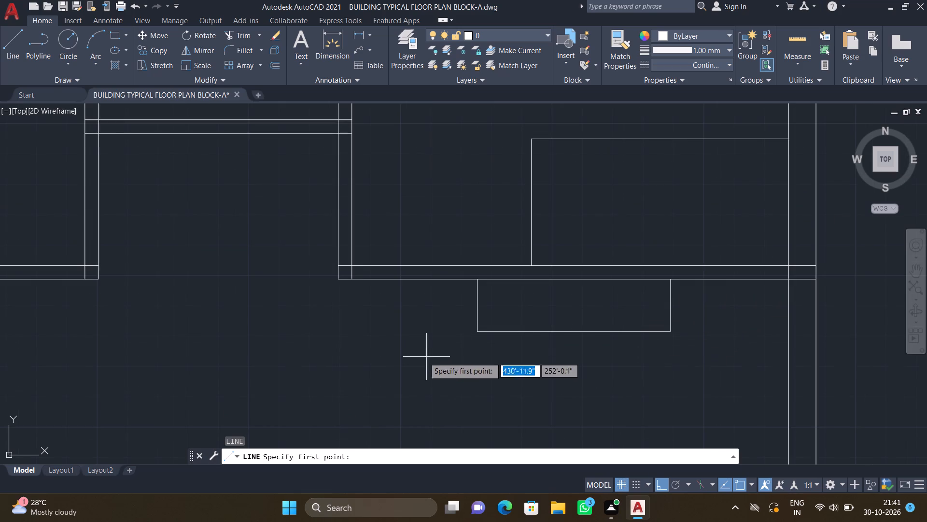
scroll(356, 362, "down", 3)
scroll(327, 332, "down", 2)
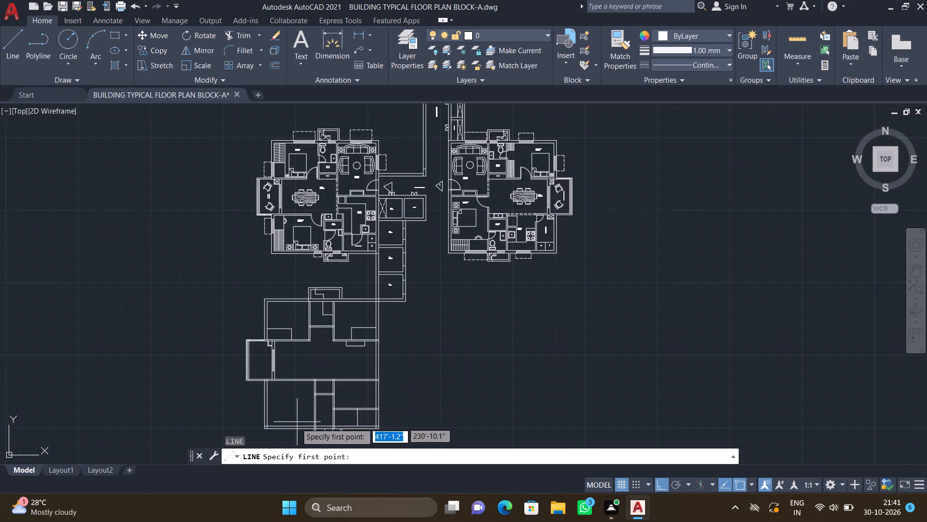
scroll(274, 436, "up", 2)
scroll(285, 317, "up", 2)
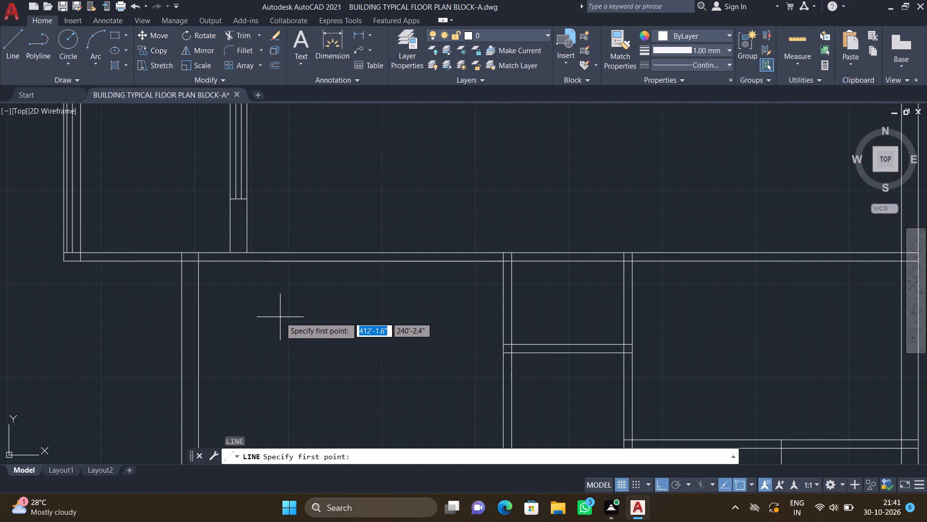
scroll(258, 272, "up", 2)
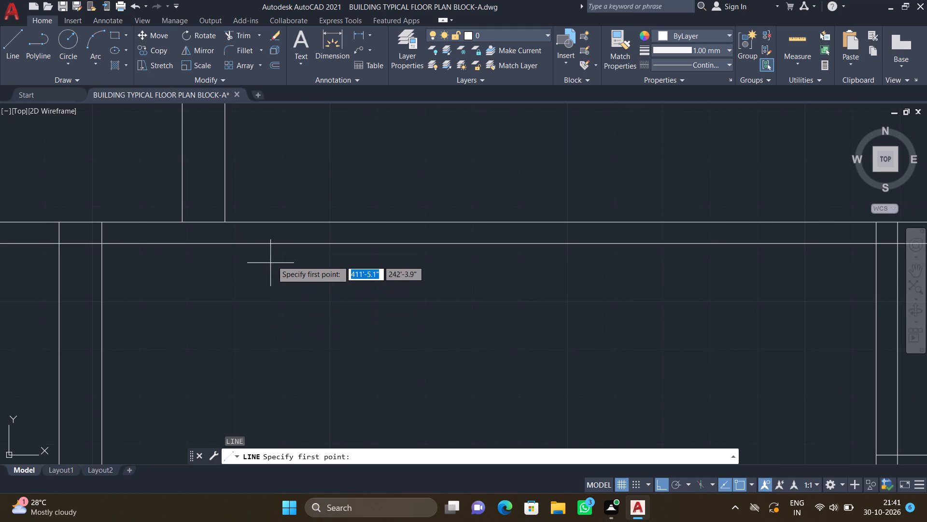
left_click_drag(281, 244, 281, 253)
scroll(287, 303, "down", 4)
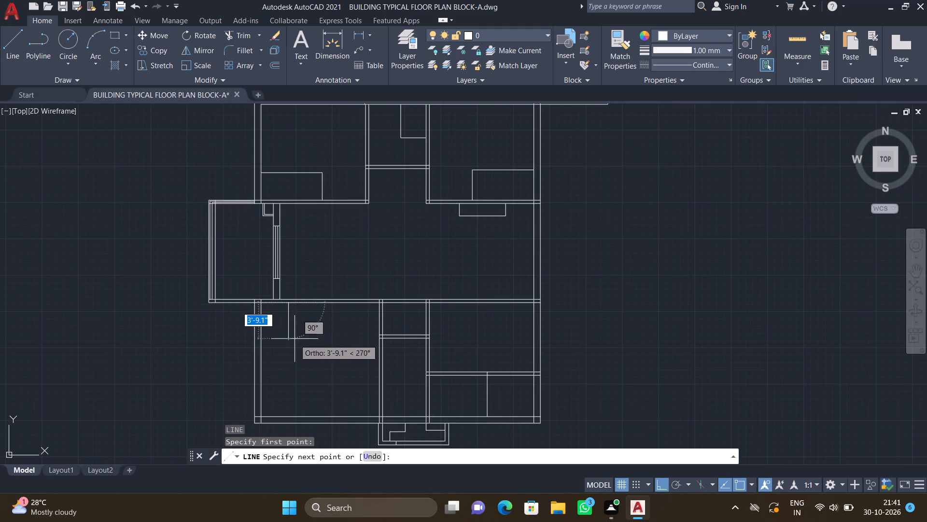
scroll(286, 415, "up", 4)
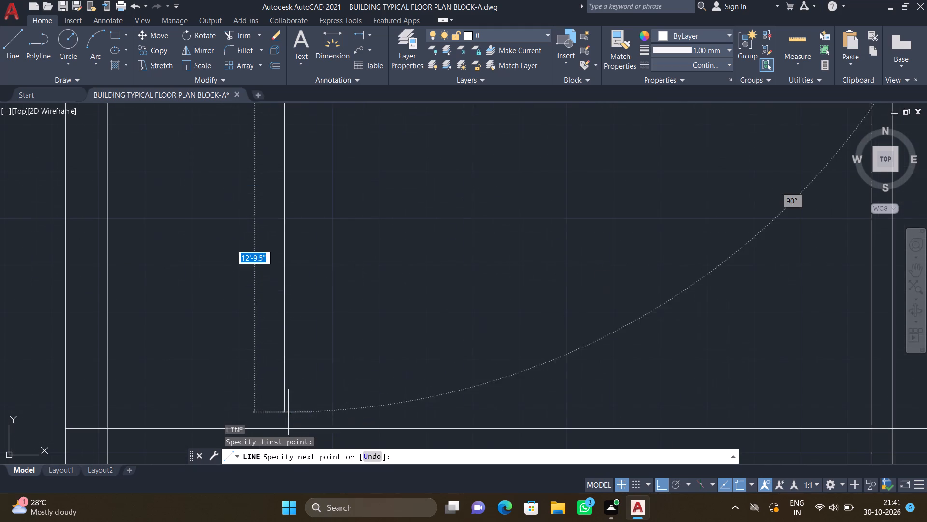
left_click(285, 428)
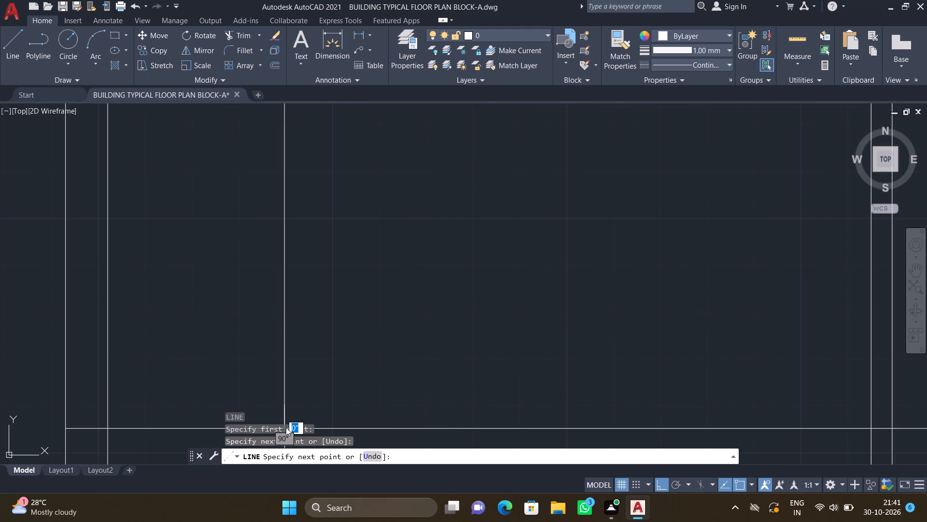
key("Return")
Draw a horizontal line across the lower-left room's narrow strip, from the left wall's inner face to the new vertical line, about a third down.
scroll(285, 427, "down", 3)
scroll(231, 314, "down", 2)
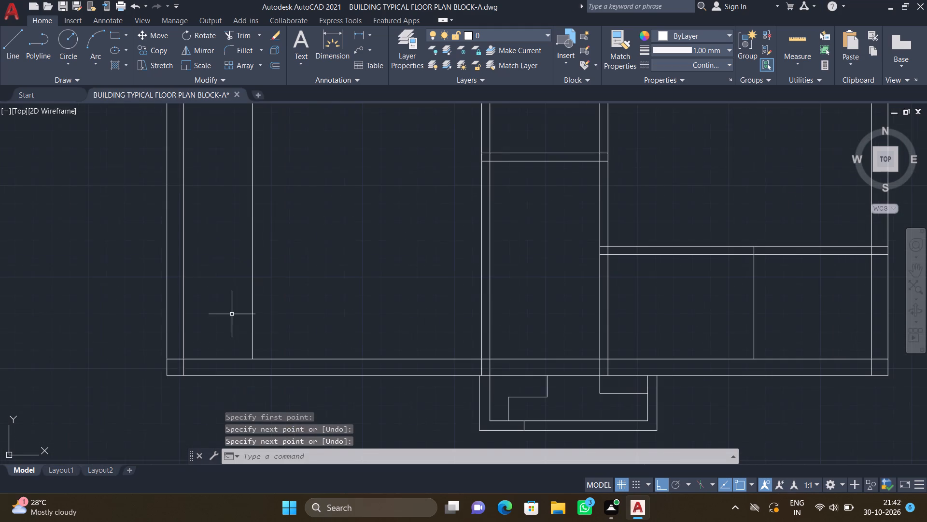
scroll(200, 220, "down", 2)
scroll(201, 207, "up", 2)
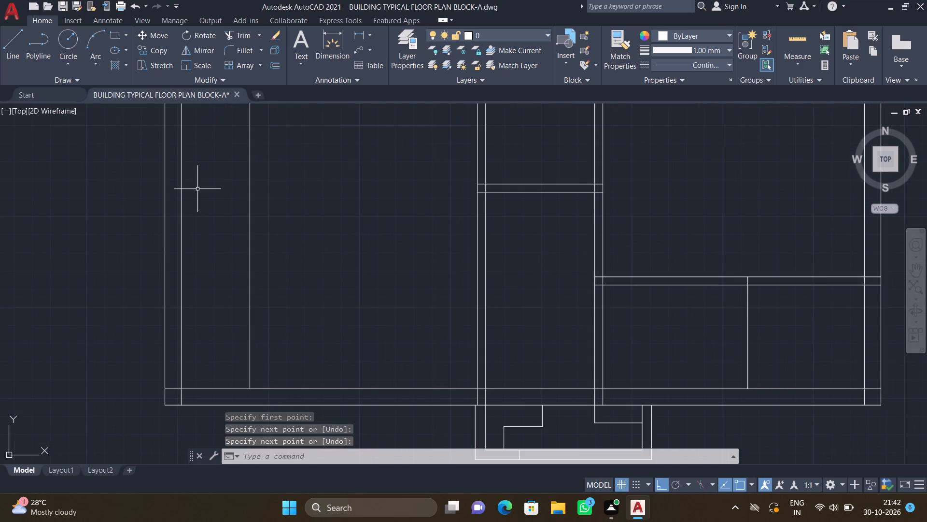
key("l")
key("Return")
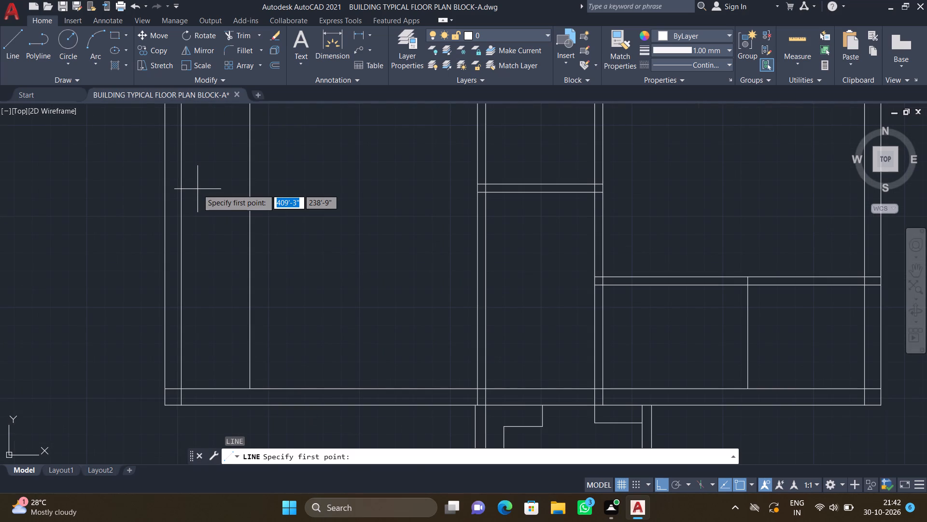
scroll(167, 181, "down", 2)
scroll(176, 187, "up", 2)
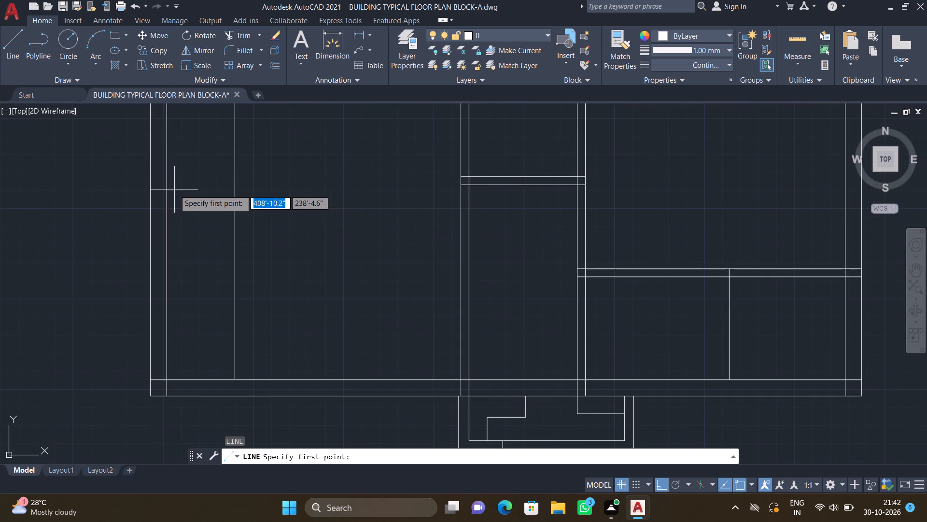
left_click(168, 192)
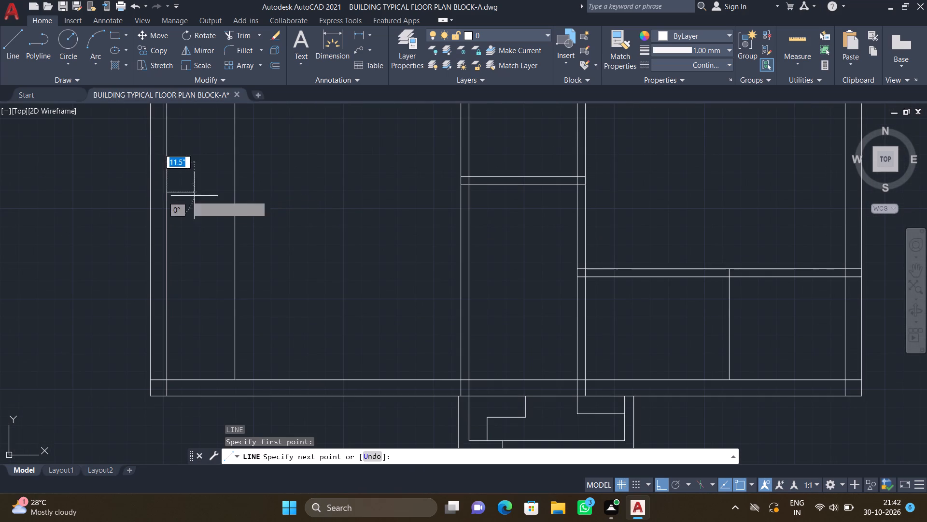
left_click(234, 192)
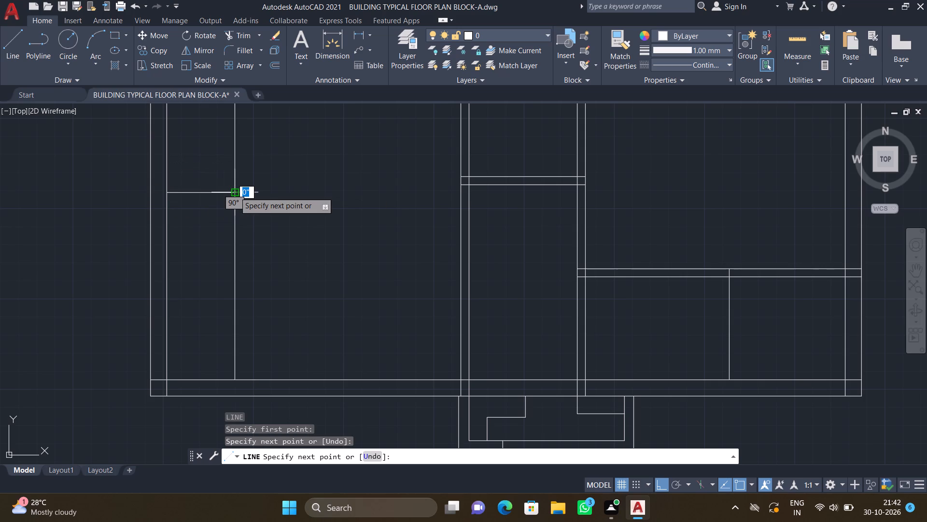
key("Return")
Draw a 5'-9" horizontal line across the lower narrow room, from the left partition's outer line to the right partition's outer line, below the cross wall.
scroll(236, 194, "down", 2)
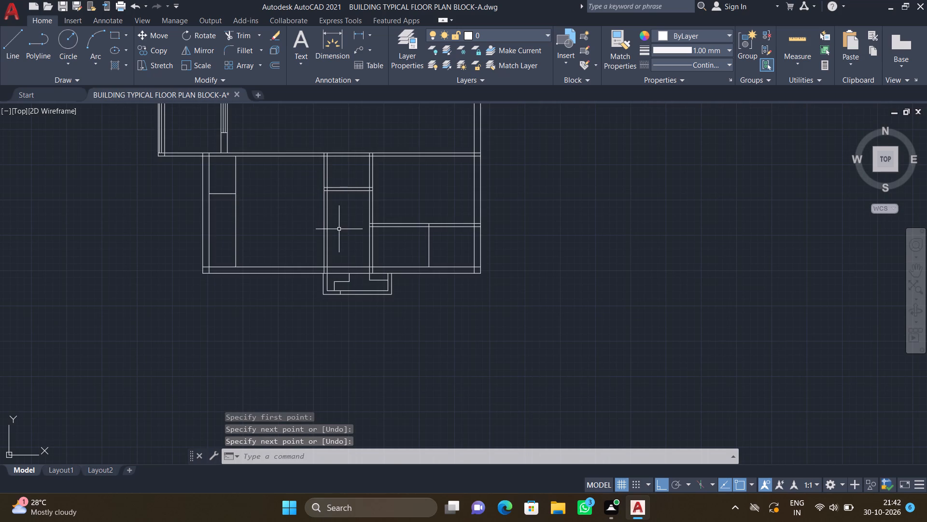
scroll(338, 229, "up", 2)
key("l")
key("Return")
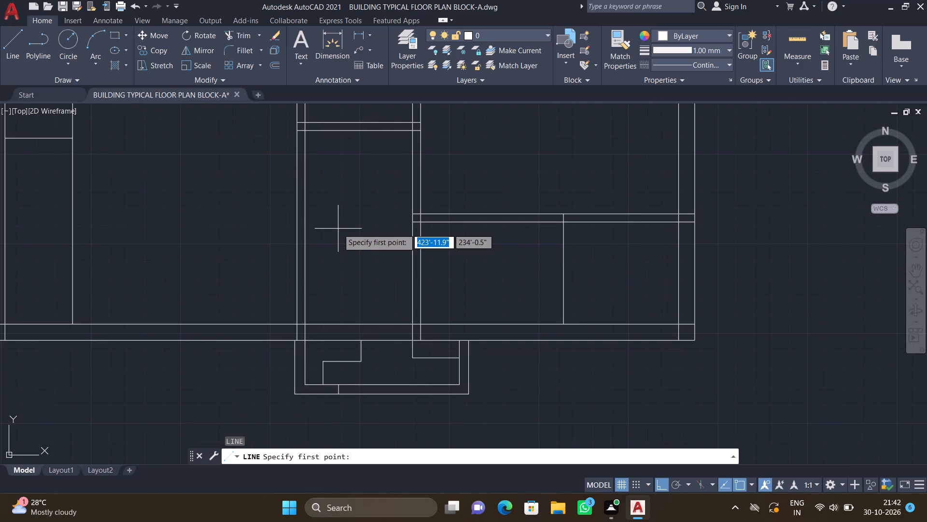
scroll(337, 232, "down", 1)
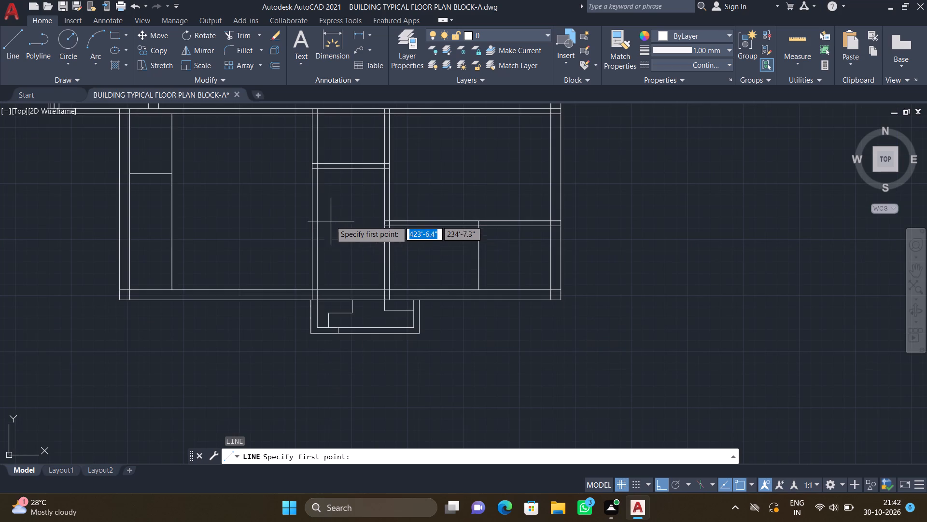
scroll(311, 212, "up", 1)
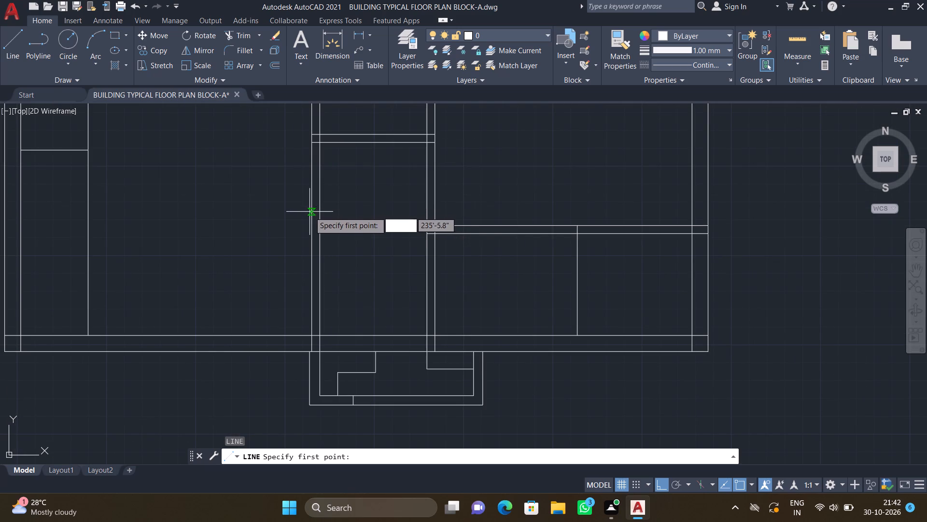
left_click(312, 216)
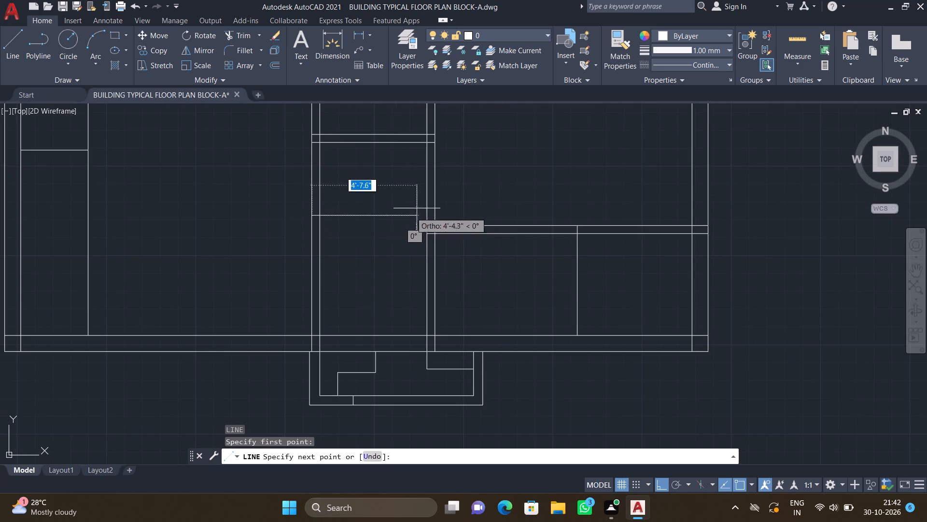
scroll(452, 202, "up", 2)
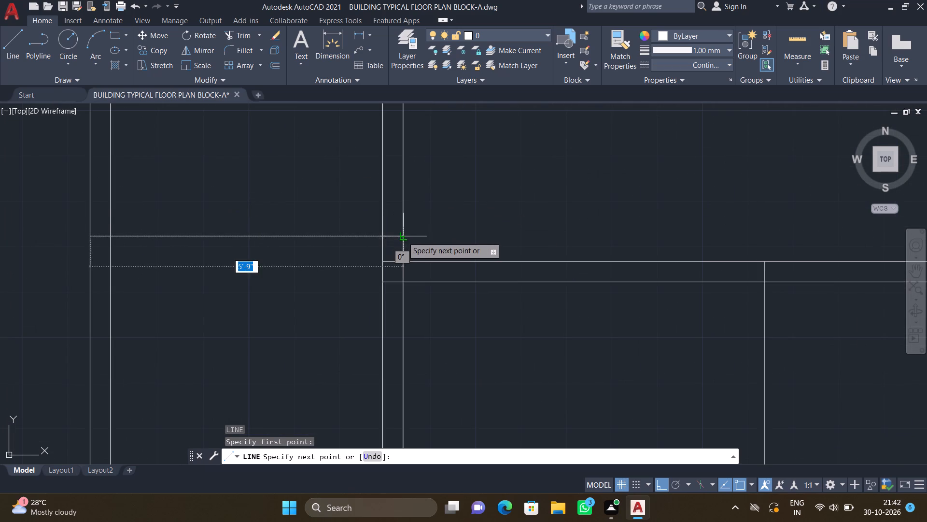
left_click(403, 237)
key("Return")
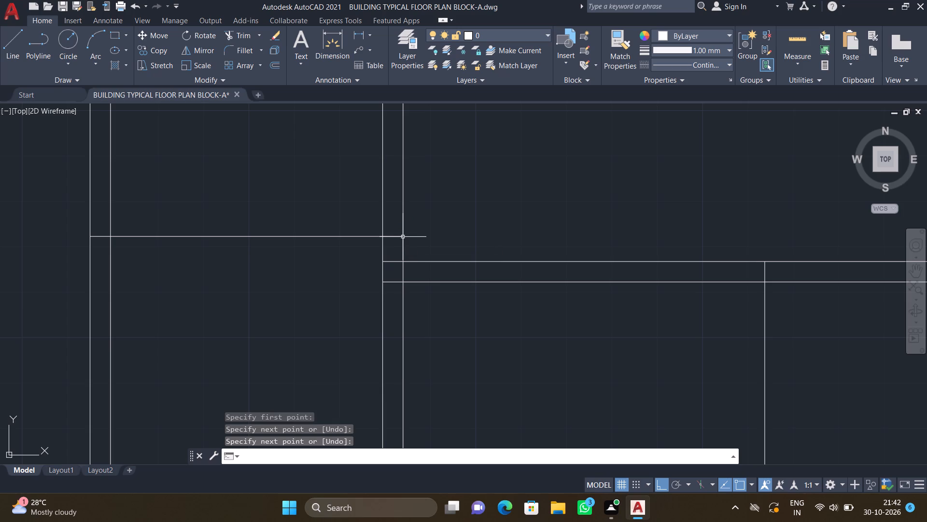
Draw a vertical line about 4'-5" long in the small compartment above the cross wall, from the top wall's upper line to the cross wall's lower line.
scroll(345, 245, "down", 1)
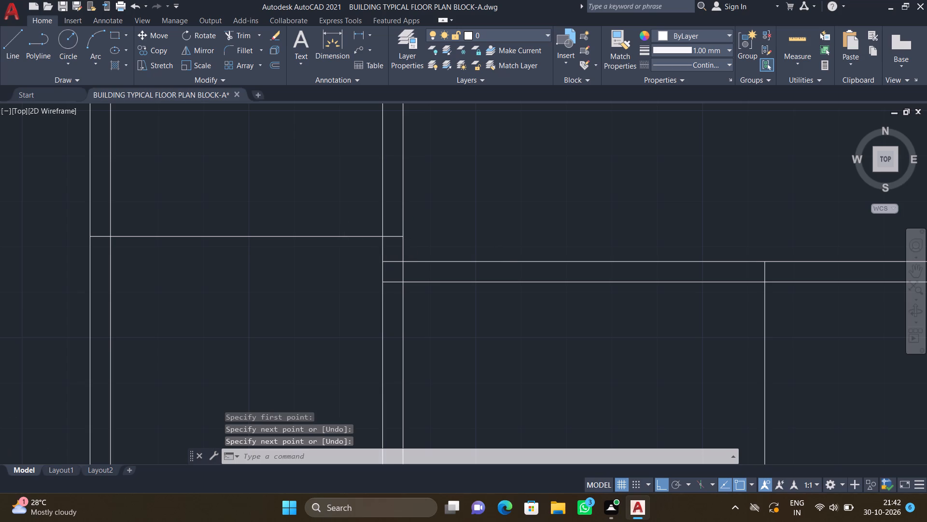
scroll(345, 245, "down", 2)
scroll(309, 163, "up", 1)
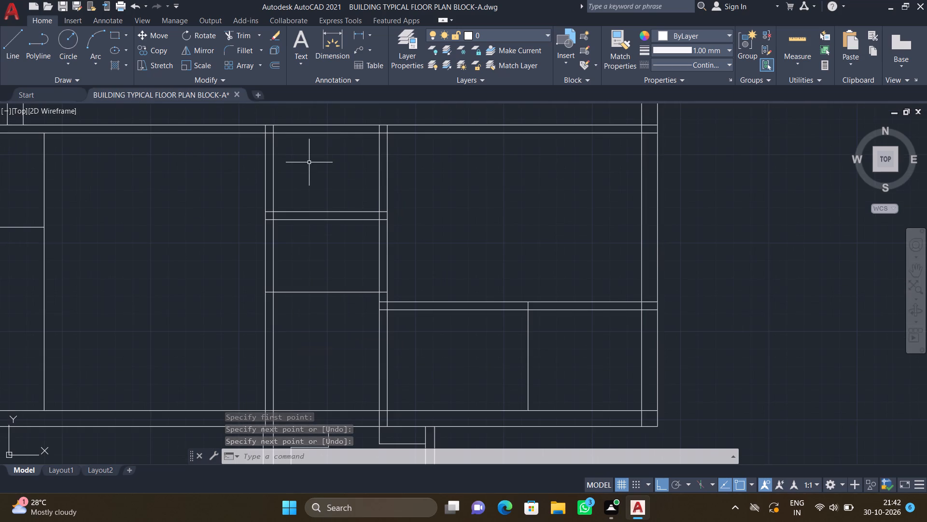
key("l")
key("Return")
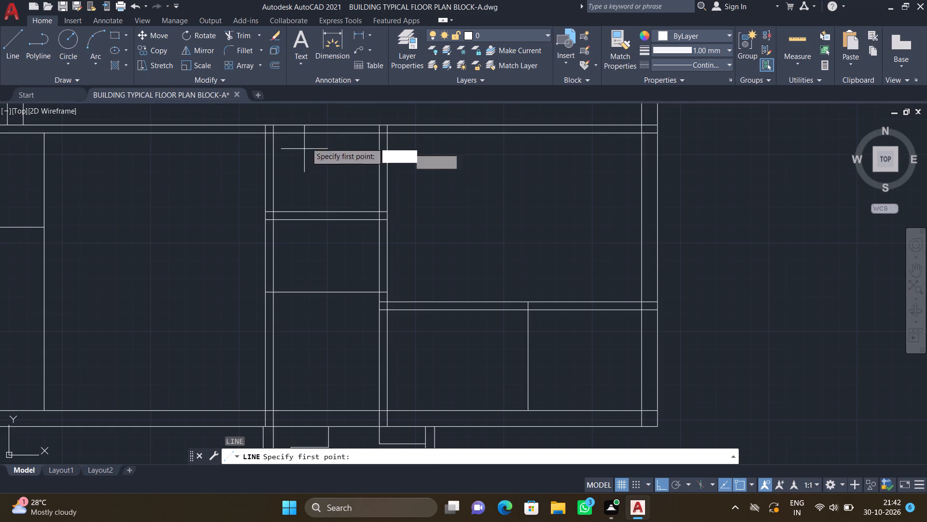
scroll(295, 125, "up", 2)
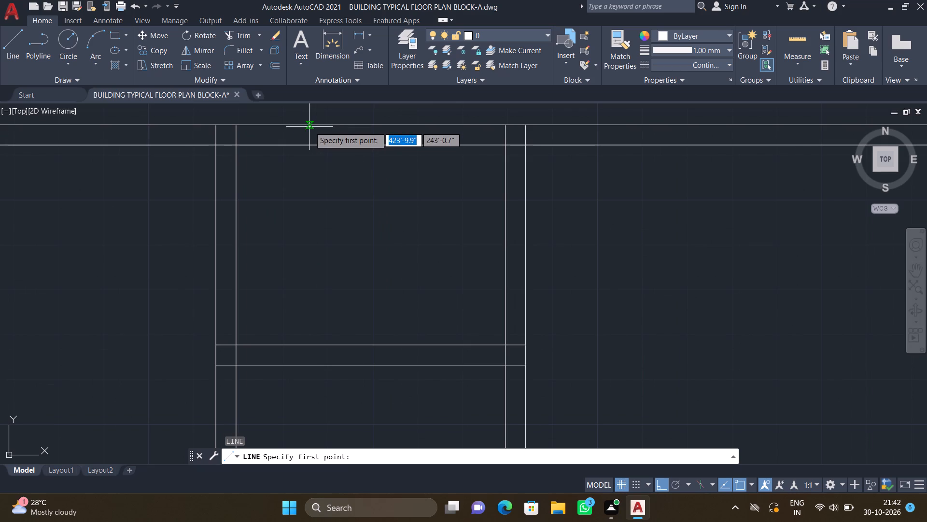
left_click(309, 126)
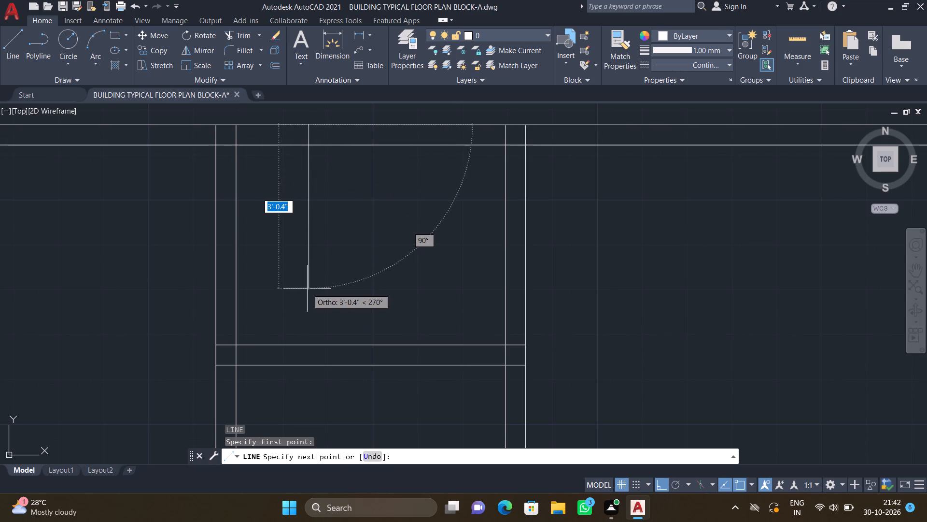
scroll(309, 359, "up", 1)
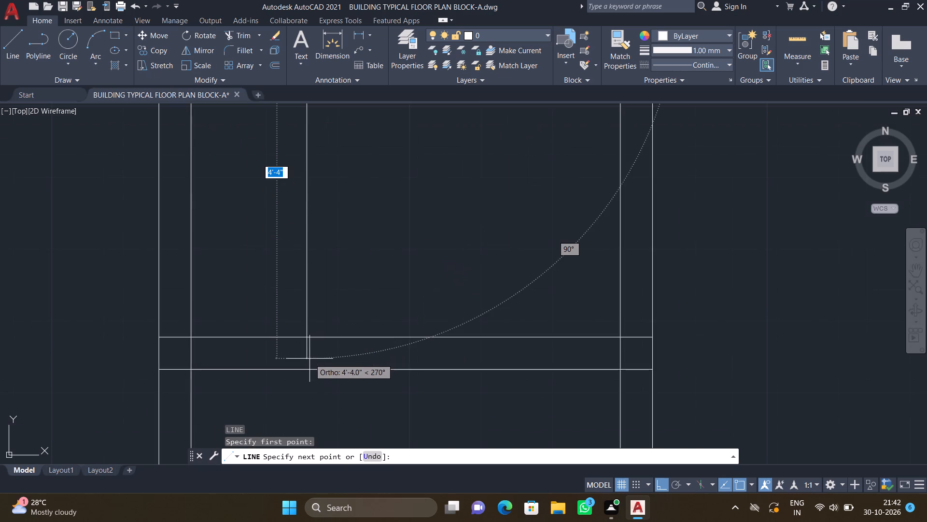
left_click(308, 367)
key("Return")
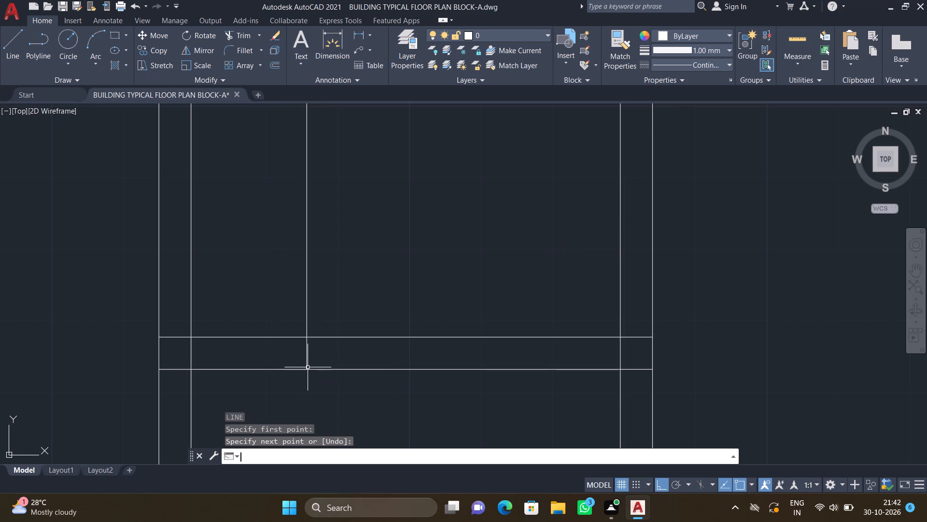
Draw a 4'-9" vertical line in the bottom-right strip, left of its existing divider, from the bottom wall's inner line up to the partition.
scroll(306, 357, "down", 4)
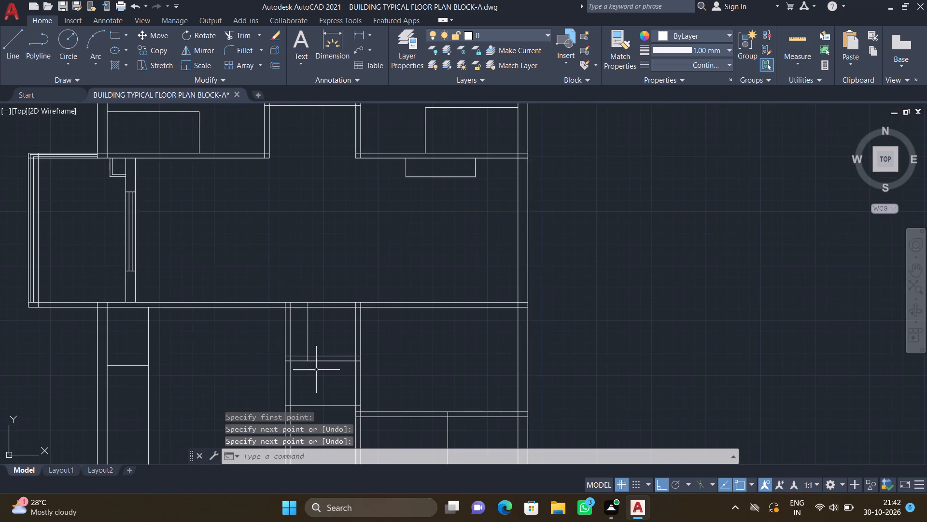
scroll(345, 380, "down", 3)
scroll(350, 408, "up", 3)
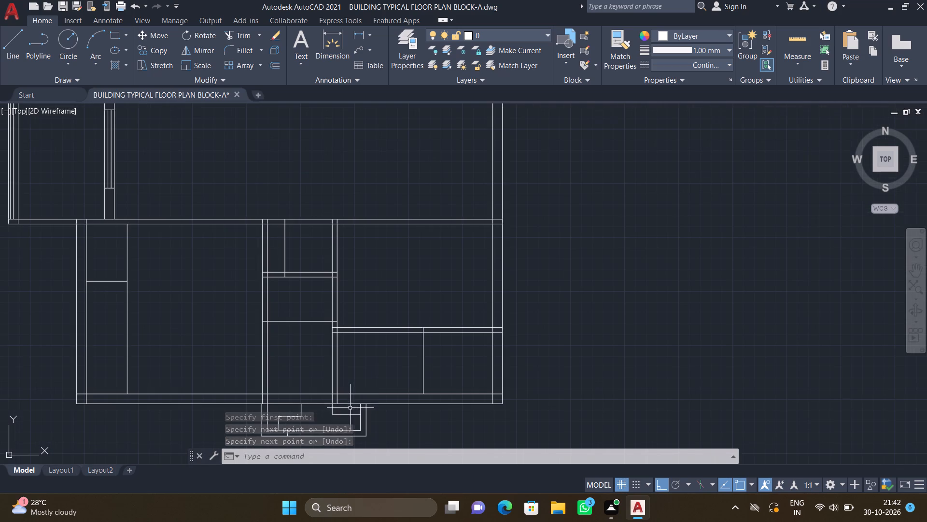
key("l")
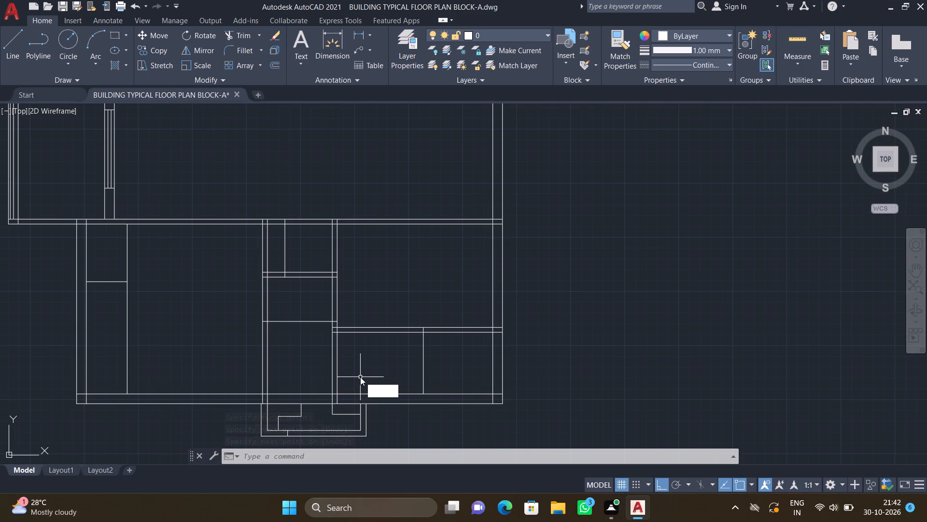
key("Return")
scroll(367, 407, "up", 1)
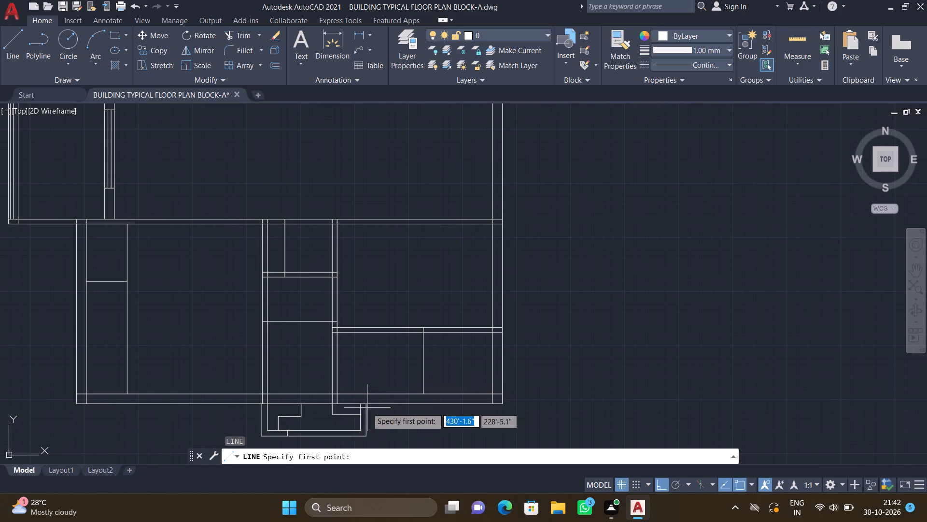
scroll(367, 407, "up", 1)
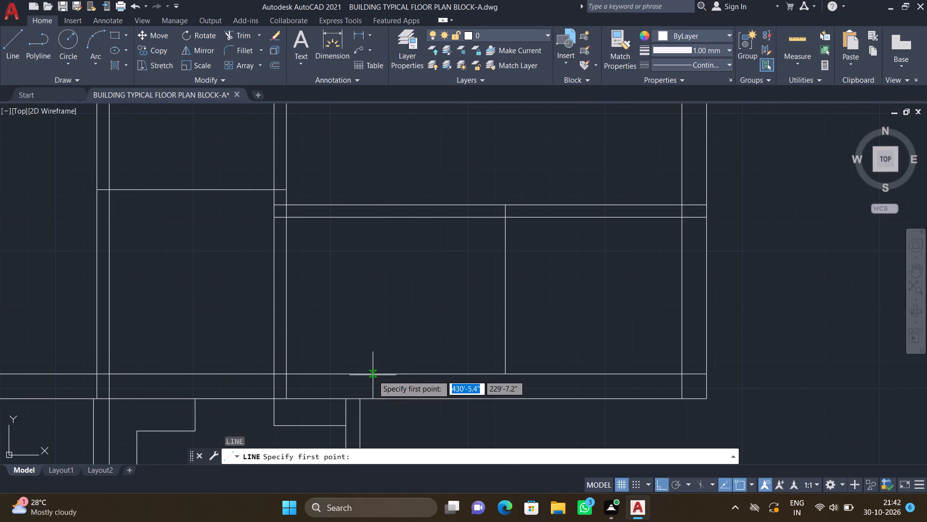
left_click(373, 375)
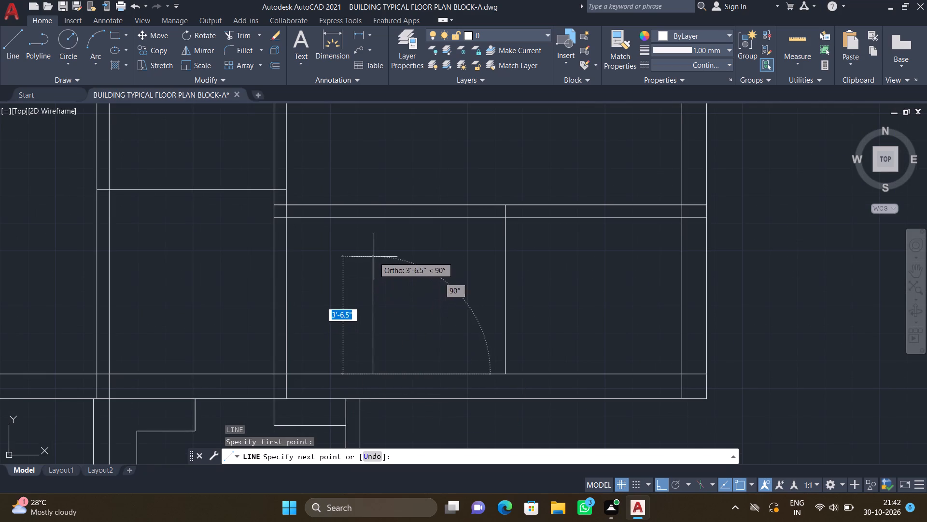
scroll(371, 220, "up", 1)
left_click(371, 214)
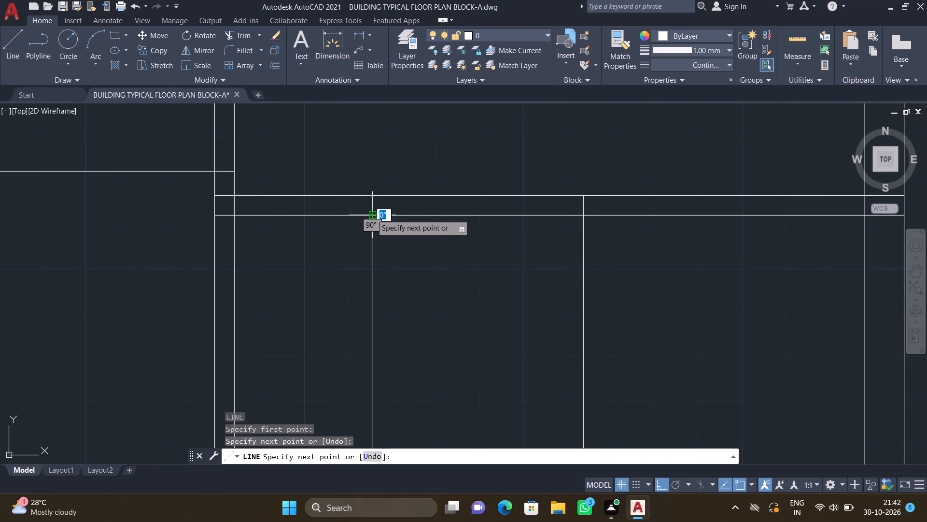
Draw a horizontal line about 2'-6" long in the bottom-right strip, from the new divider's midpoint to the left partition's inner line.
key("Return")
key("l")
key("Return")
scroll(381, 318, "down", 1)
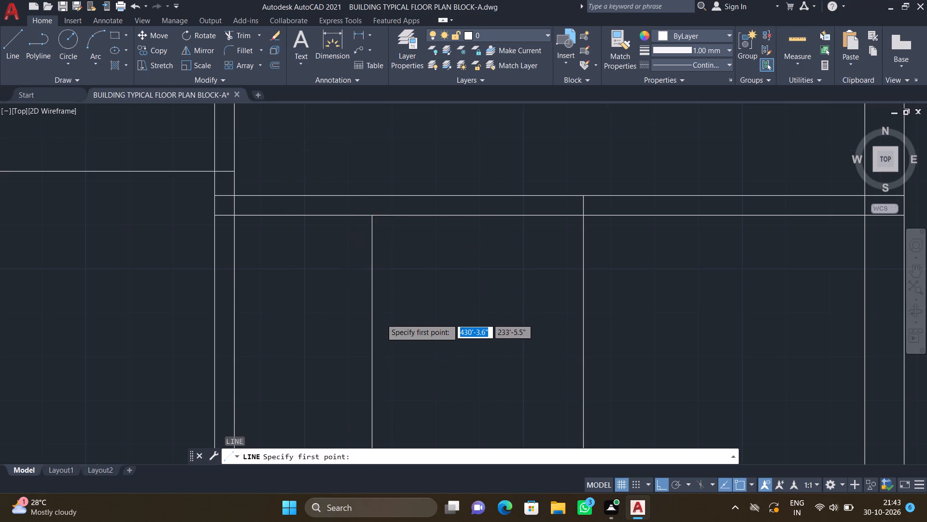
scroll(381, 319, "down", 1)
scroll(373, 327, "up", 1)
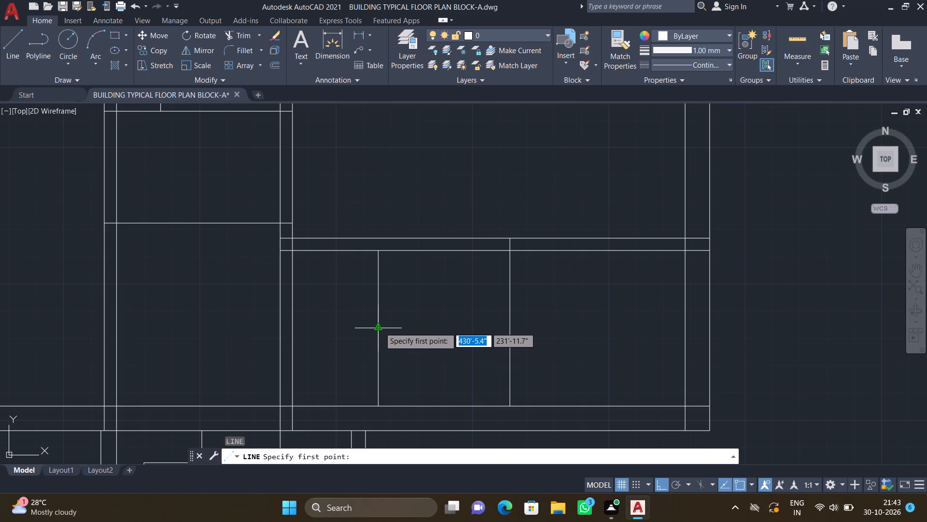
left_click(378, 327)
scroll(296, 338, "up", 1)
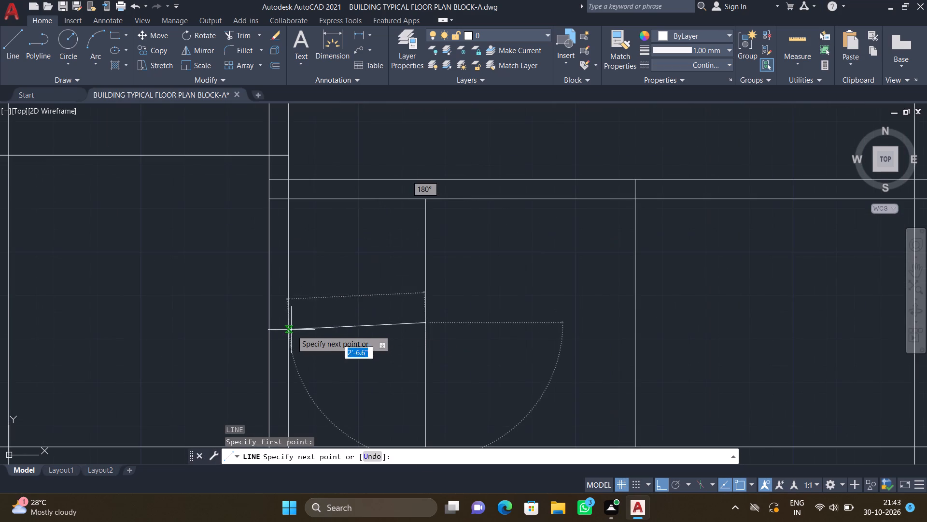
left_click(287, 326)
key("Return")
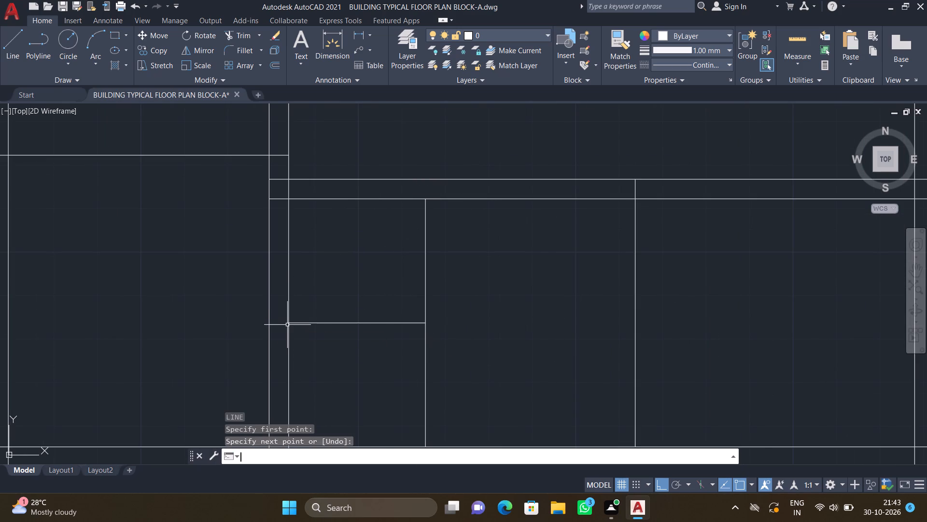
Draw an L-shaped outline in the room above the strip, about 2'-3" out from the left partition and about 1'-9" down to the cross wall.
scroll(283, 323, "down", 1)
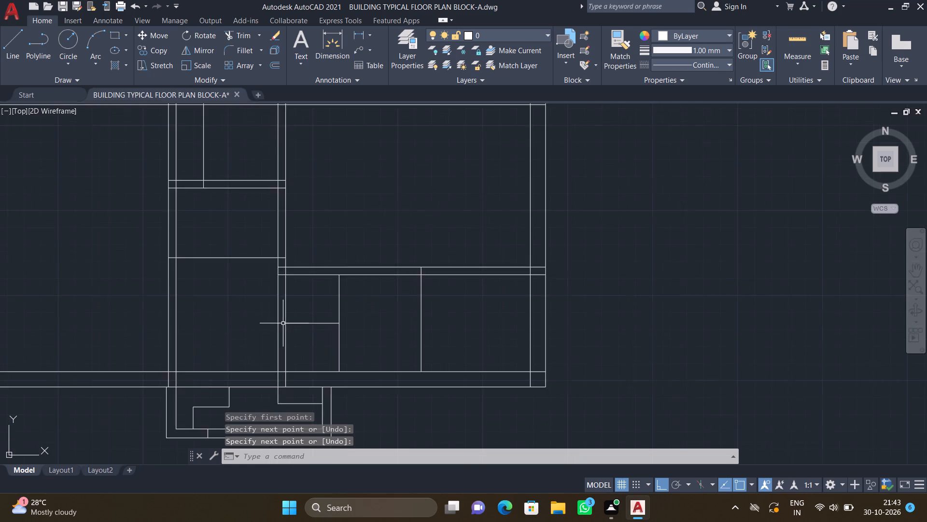
scroll(283, 323, "down", 2)
scroll(293, 254, "up", 2)
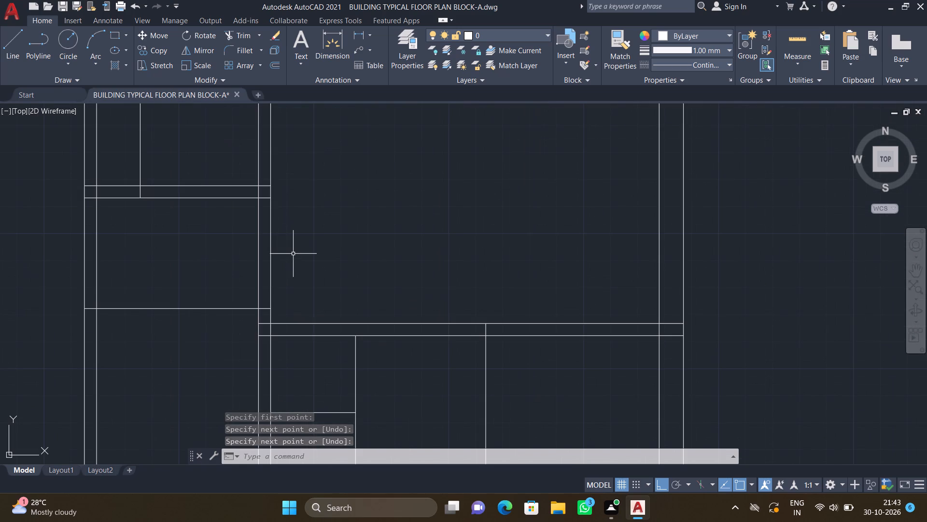
key("l")
key("Return")
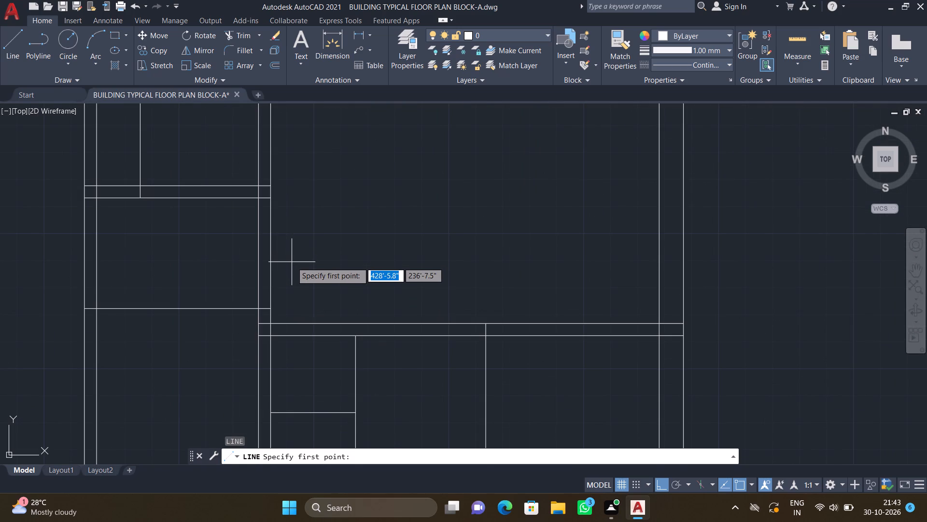
scroll(289, 269, "up", 2)
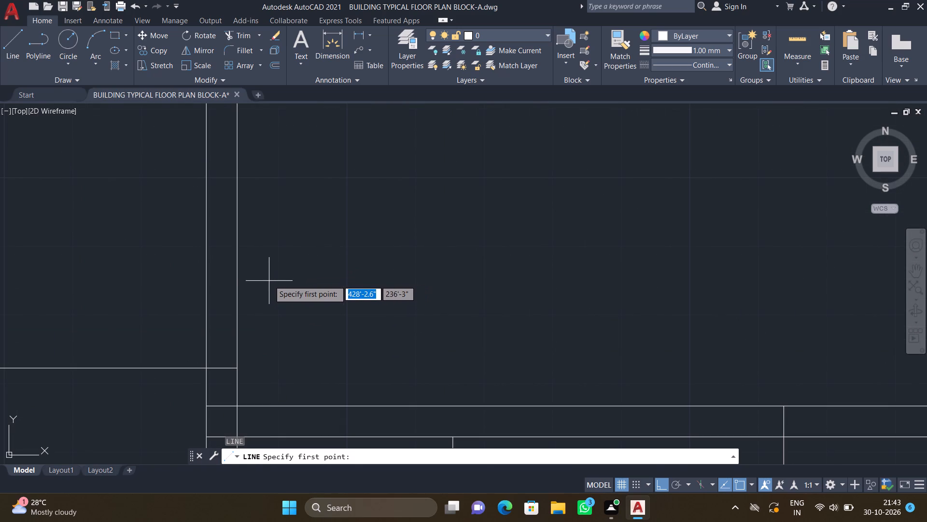
left_click(238, 263)
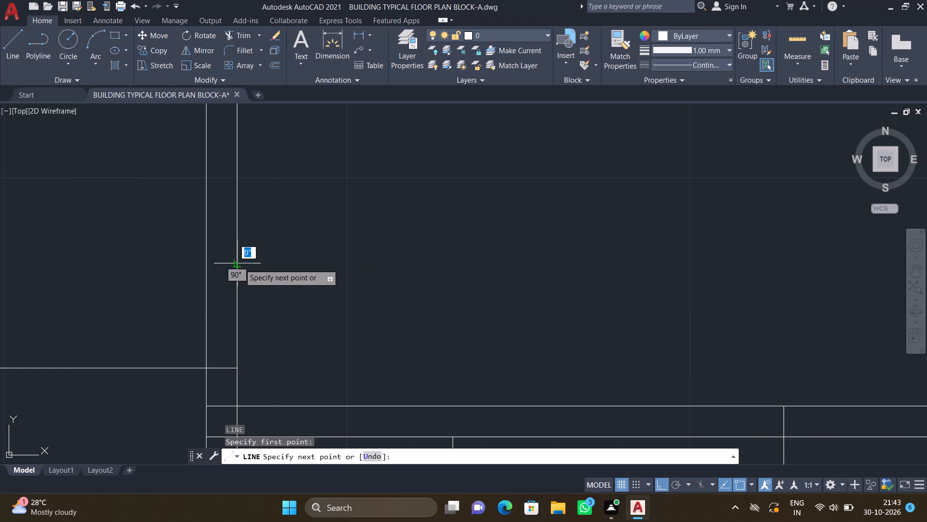
scroll(337, 283, "down", 2)
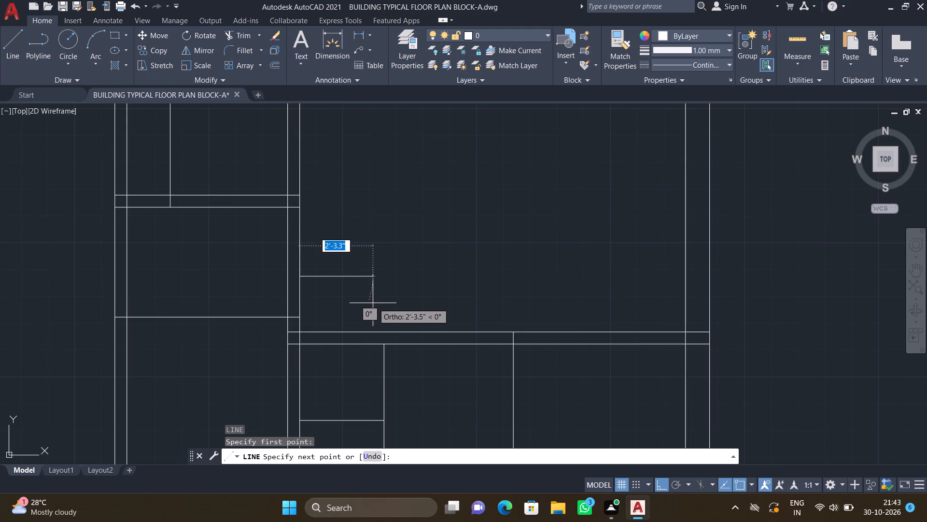
scroll(372, 303, "up", 1)
left_click(372, 289)
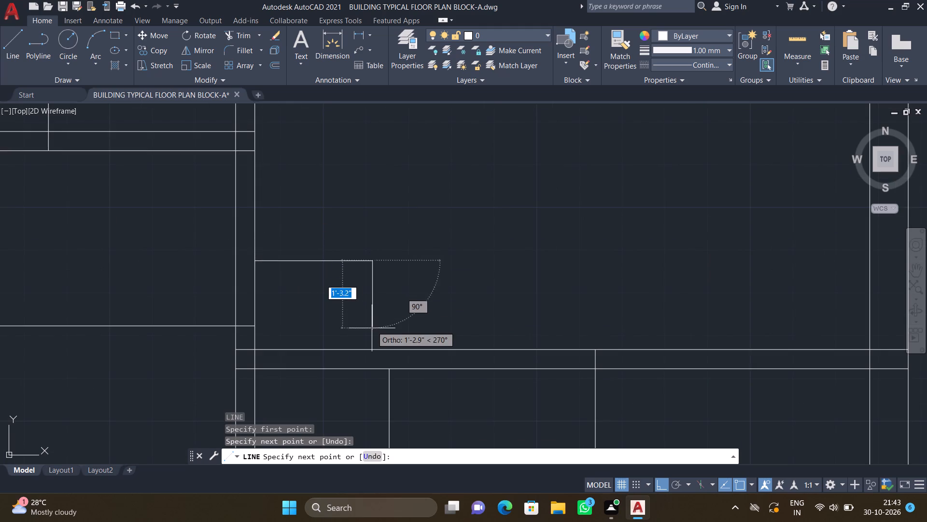
left_click(373, 350)
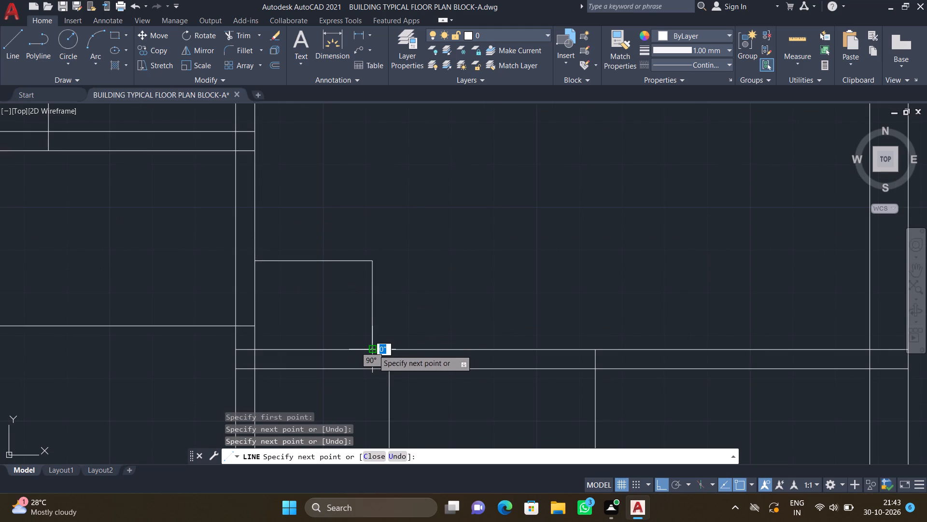
key("Return")
Draw a three-segment outline from the L-shape's upper corner: about 3.5" outward, about 2'-5" up, and about 2'-7" back to the left partition.
key("l")
key("Return")
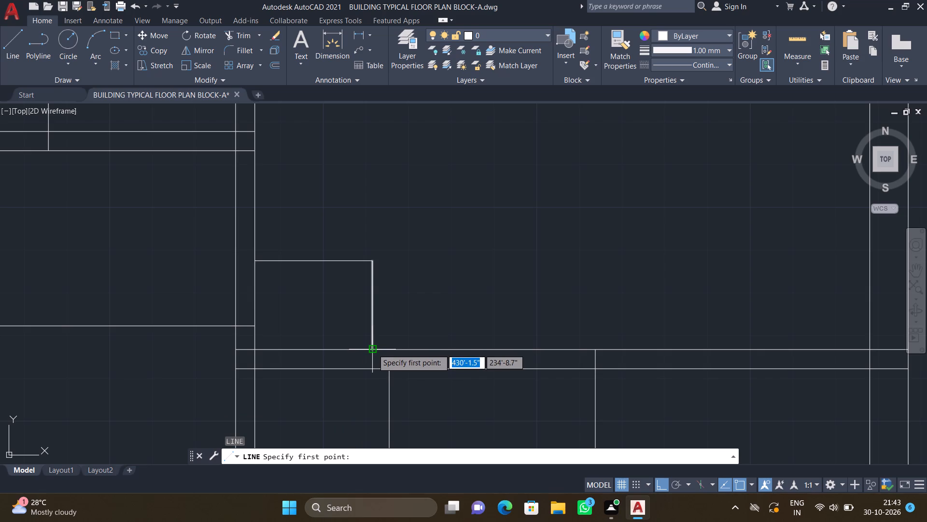
scroll(367, 259, "up", 2)
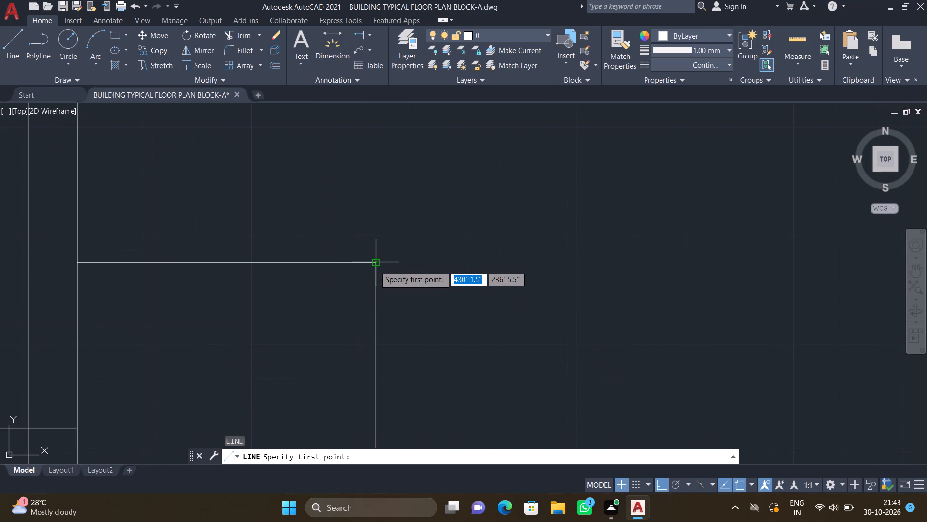
left_click(375, 266)
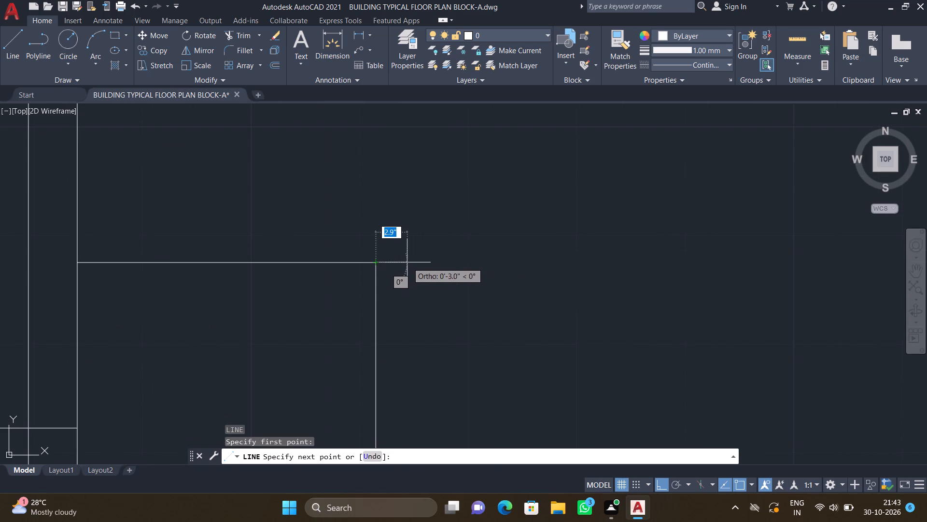
scroll(389, 250, "down", 1)
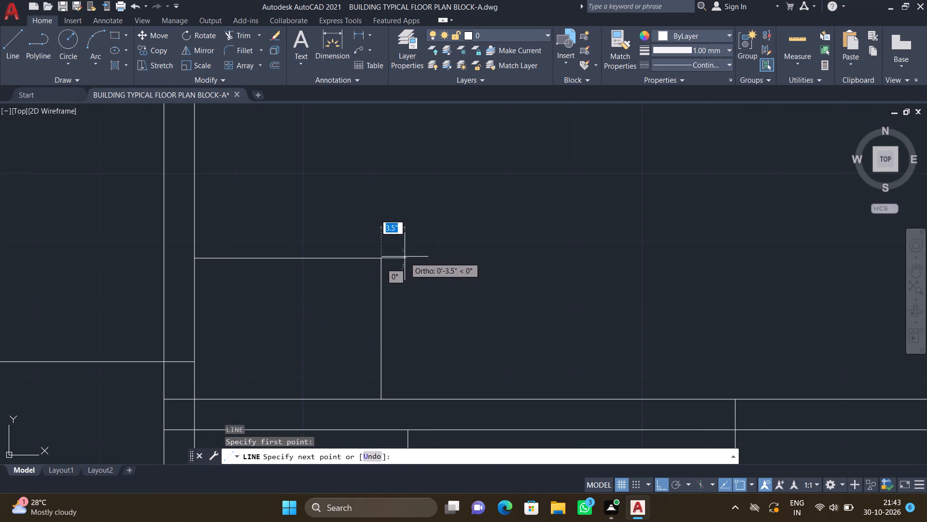
left_click(405, 257)
scroll(407, 219, "down", 2)
scroll(402, 157, "up", 2)
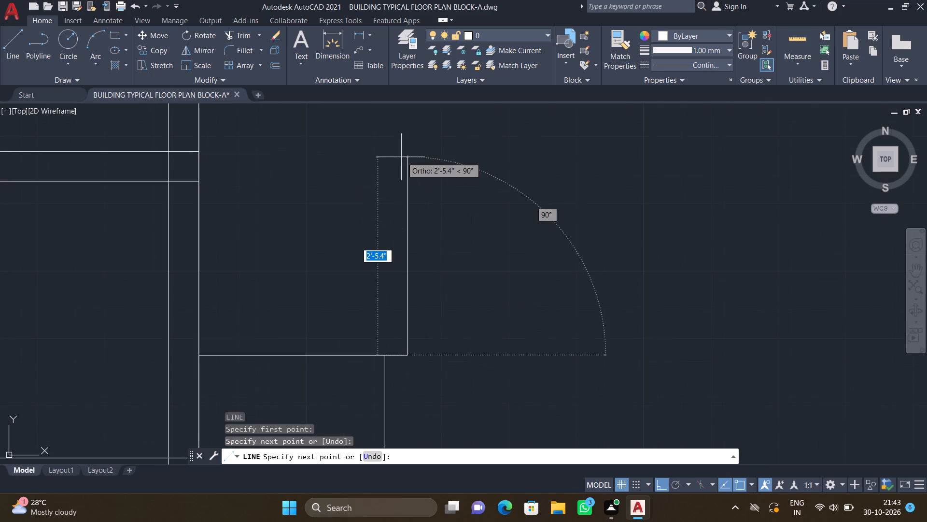
left_click(401, 157)
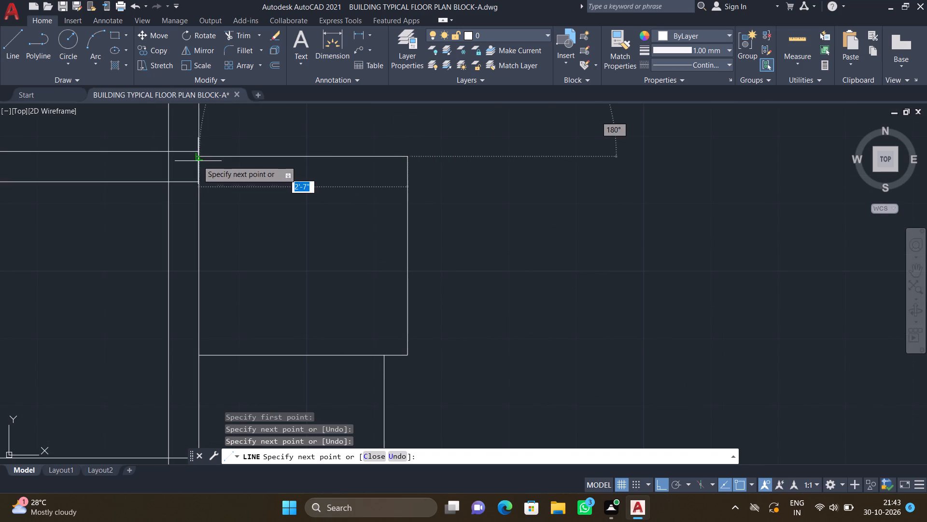
left_click(196, 159)
key("Return")
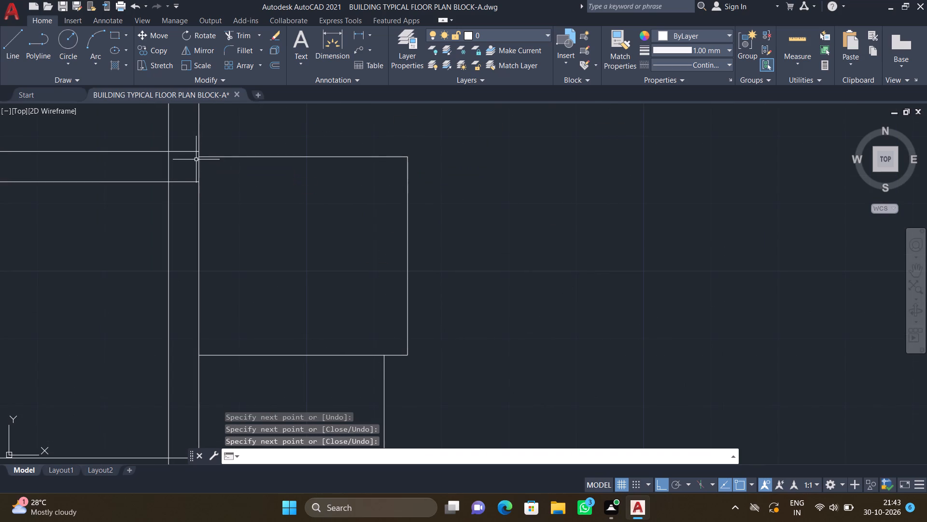
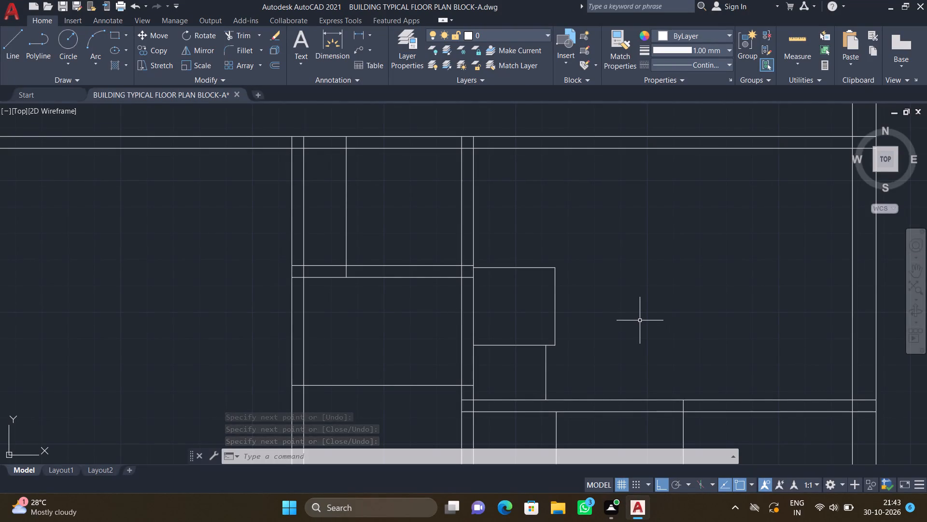
Draw a stepped three-segment line in the lower-right room: up from the cross wall, across toward the outer wall, and up to the hall wall's inner line.
scroll(637, 325, "down", 1)
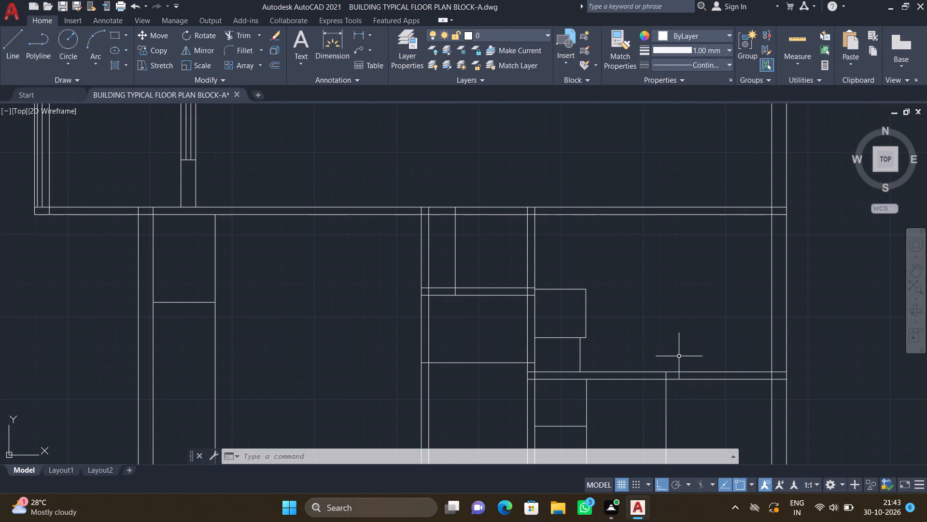
scroll(679, 357, "up", 1)
key("l")
key("Return")
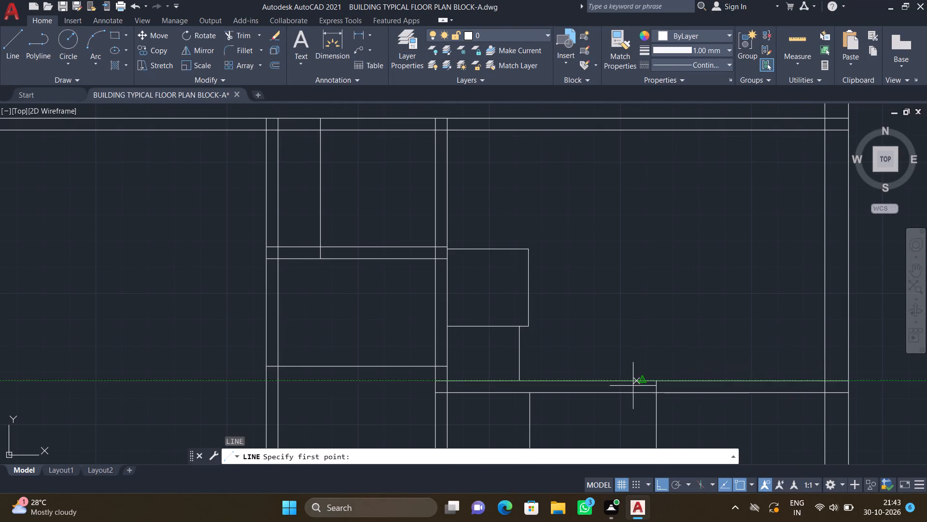
scroll(621, 384, "up", 1)
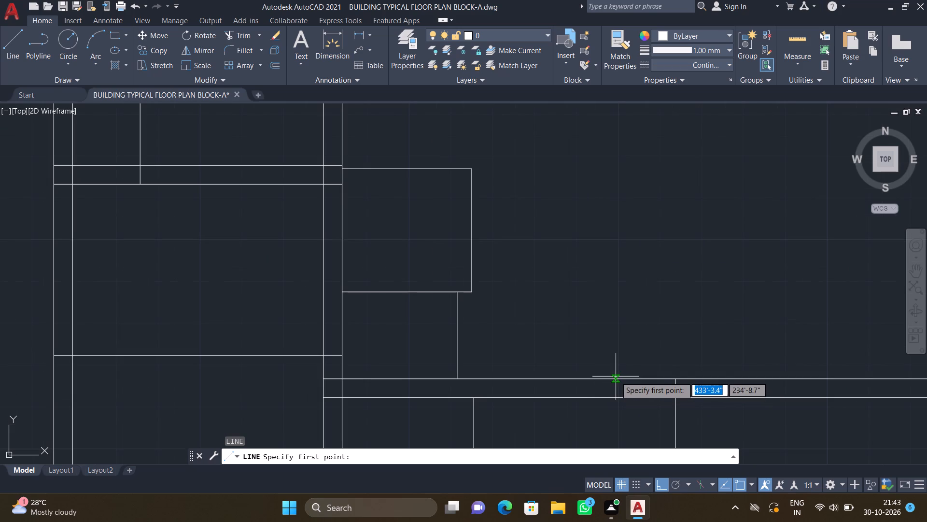
left_click(615, 380)
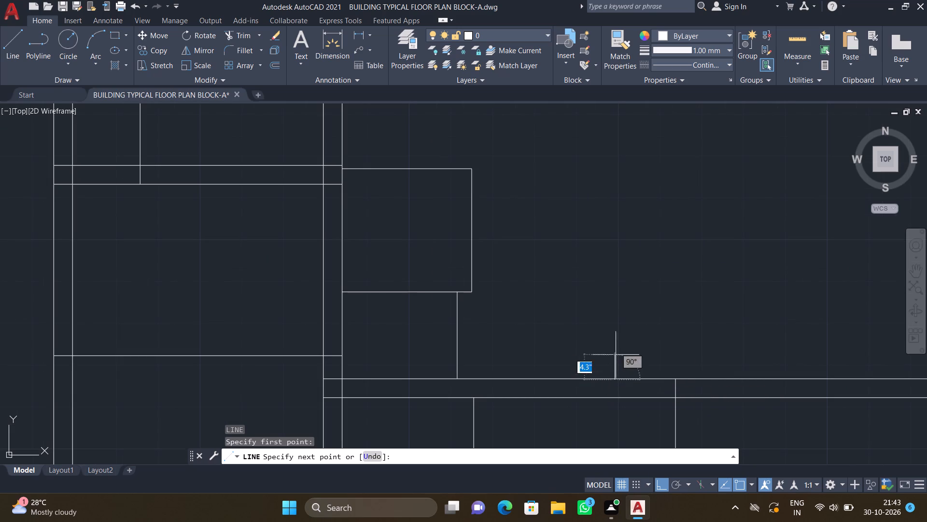
scroll(618, 322, "down", 2)
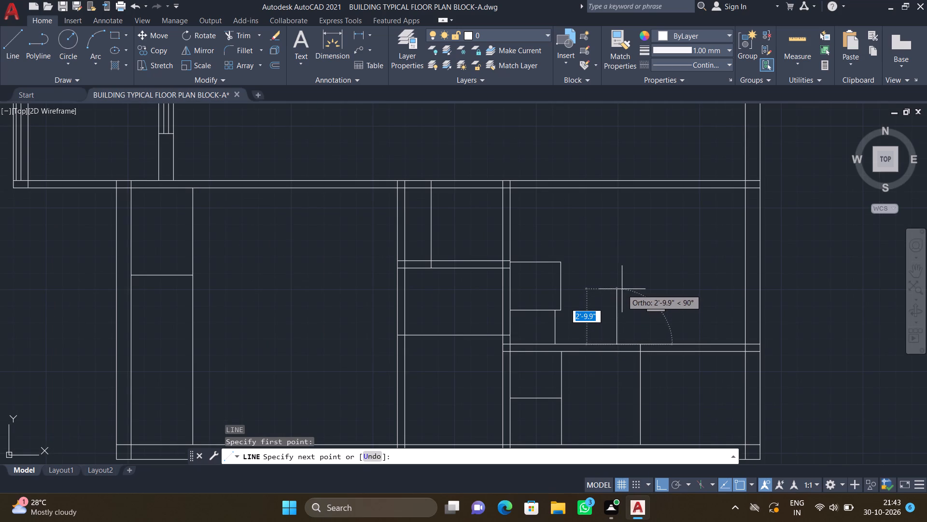
scroll(620, 290, "up", 1)
left_click(613, 285)
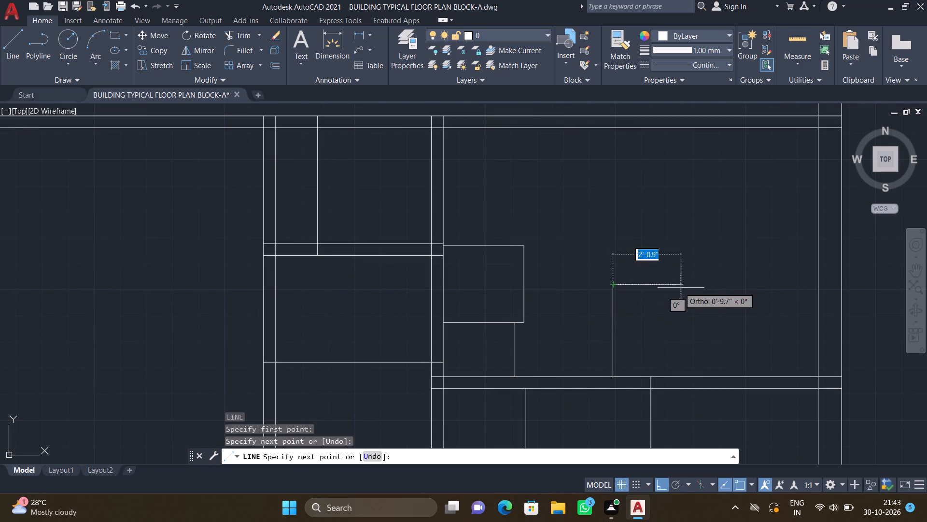
left_click(724, 288)
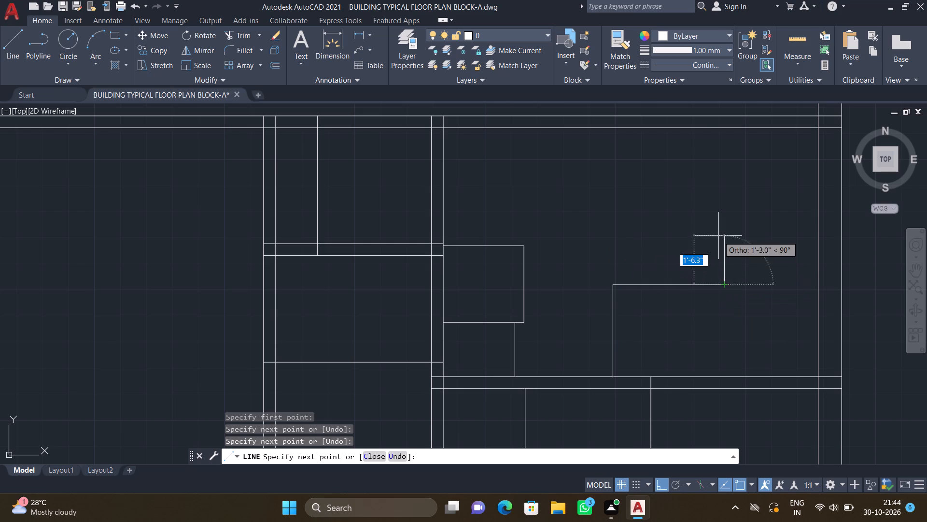
scroll(718, 234, "down", 1)
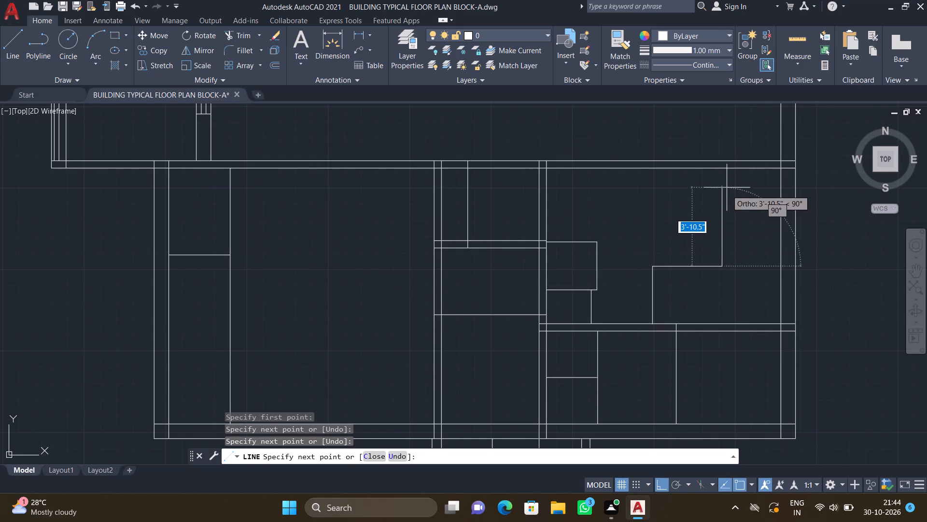
scroll(723, 183, "up", 2)
left_click(716, 159)
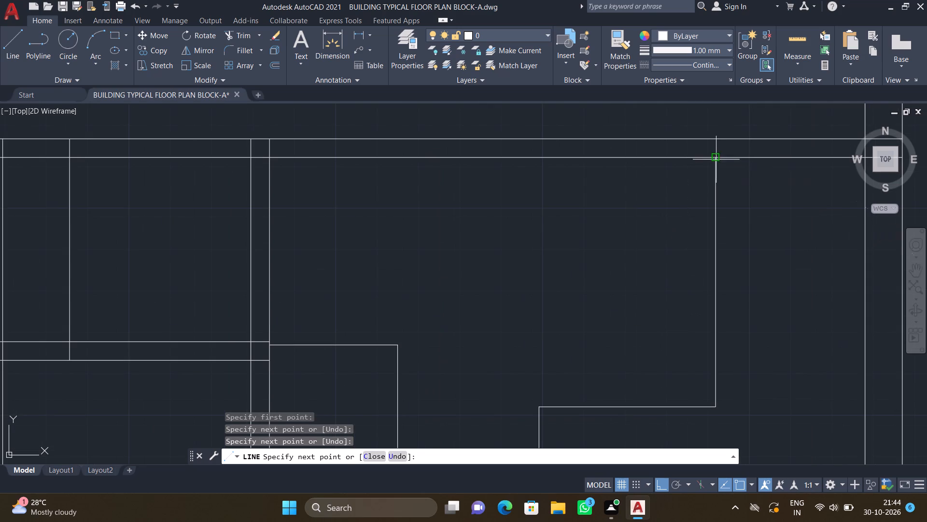
key("Return")
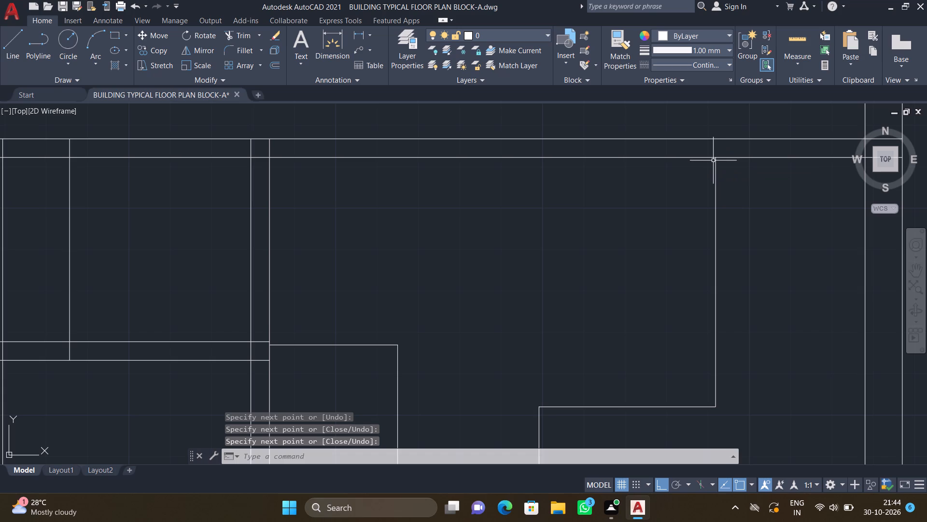
With Ortho off, draw a slightly slanted line about 2'-10" long just below the horizontal divider in the lower-left wardrobe strip, and restore Ortho.
scroll(637, 203, "down", 3)
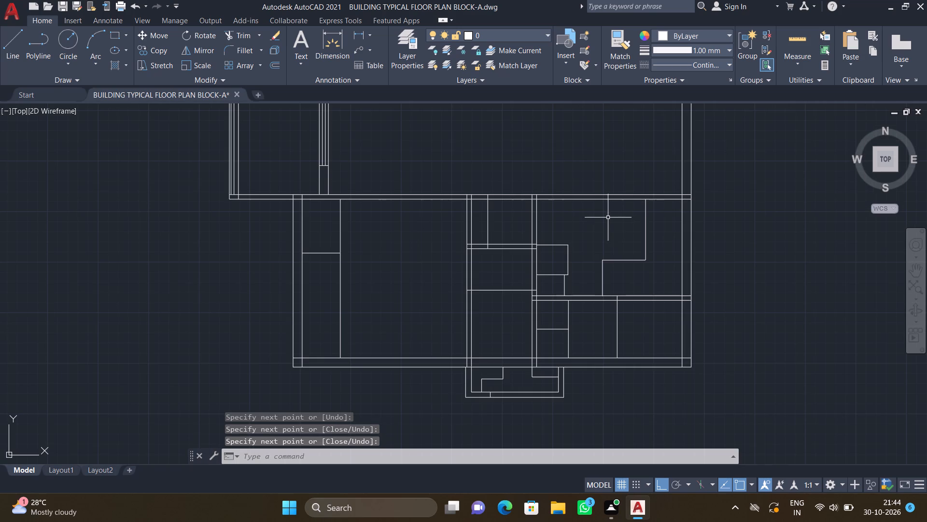
scroll(606, 220, "down", 3)
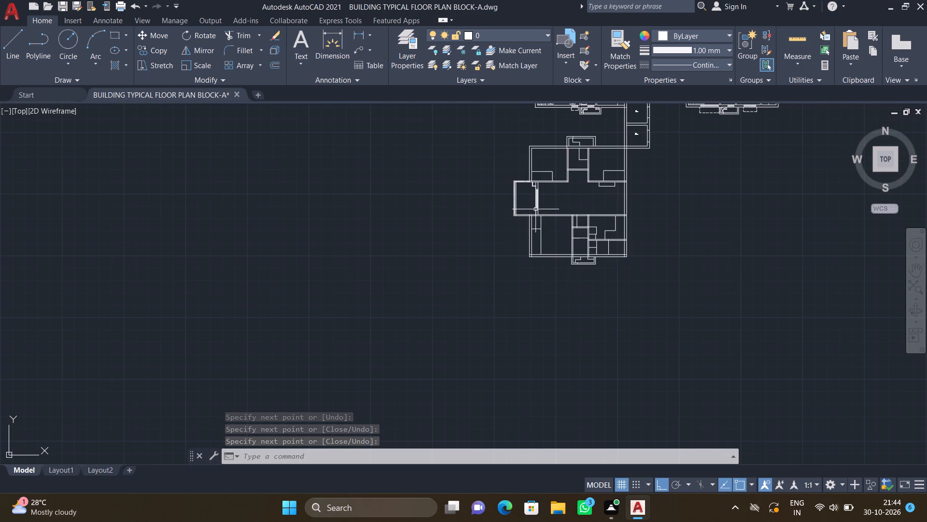
scroll(535, 226, "up", 2)
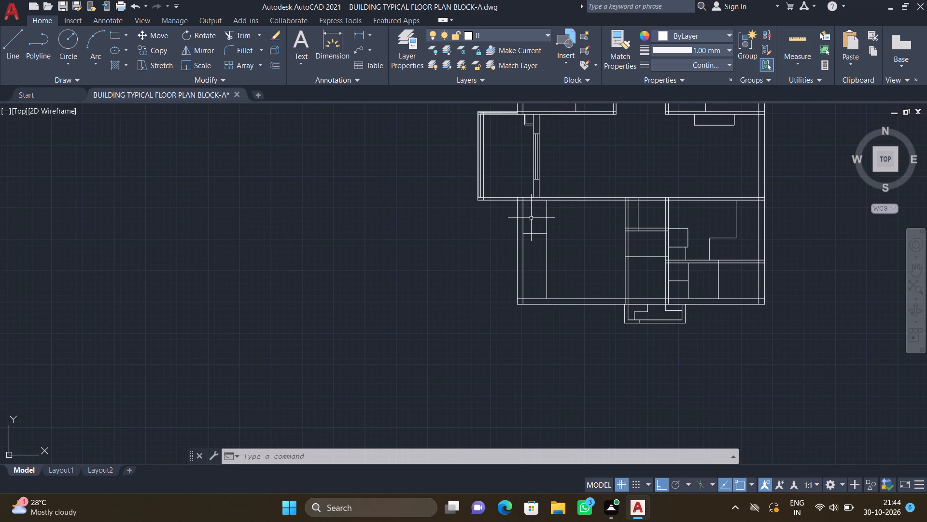
scroll(521, 243, "up", 4)
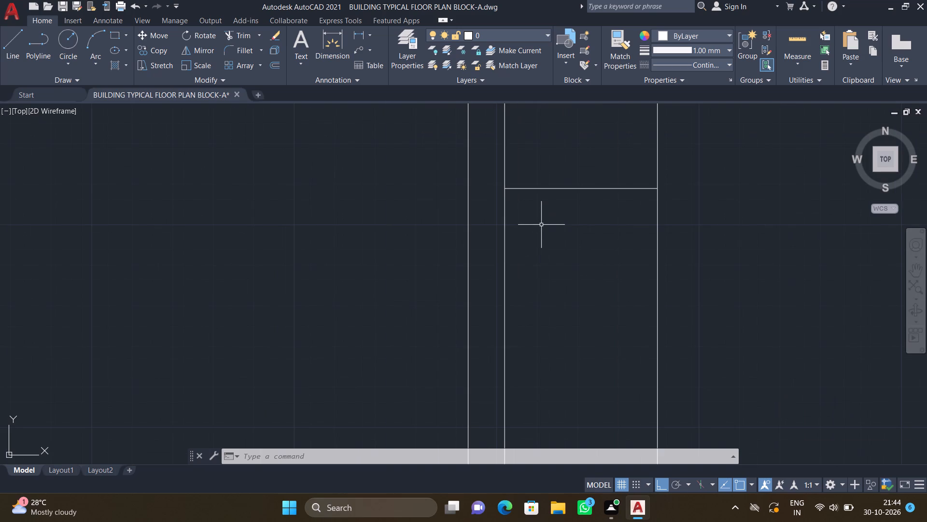
key("l")
key("Return")
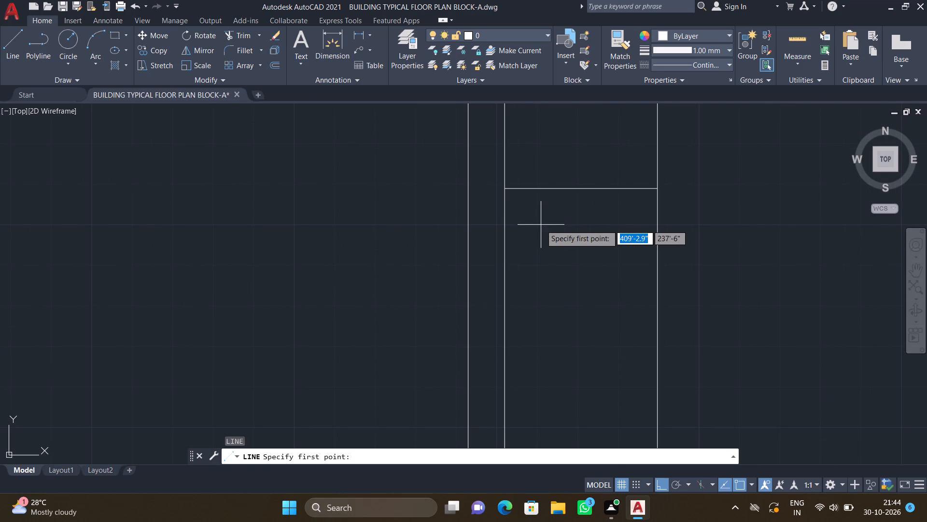
key("F8")
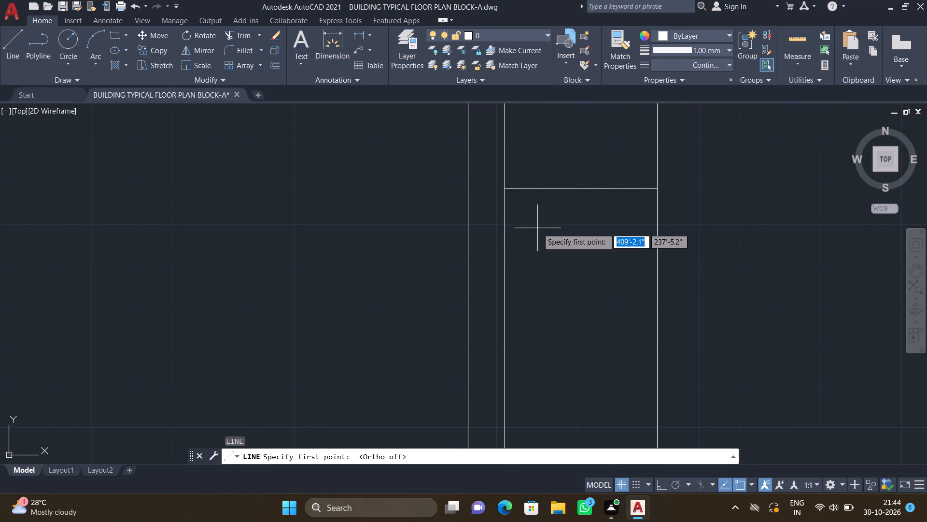
scroll(515, 207, "up", 2)
left_click(502, 200)
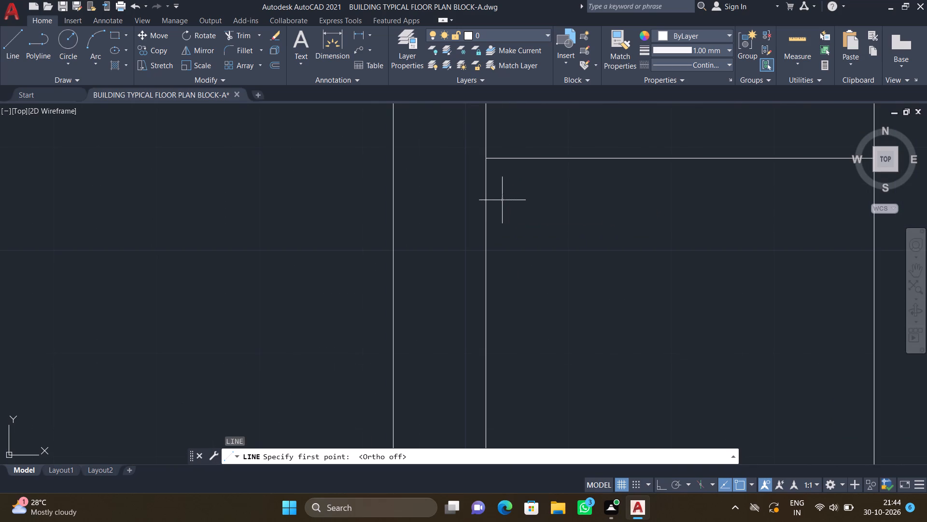
scroll(737, 187, "down", 2)
scroll(764, 188, "up", 3)
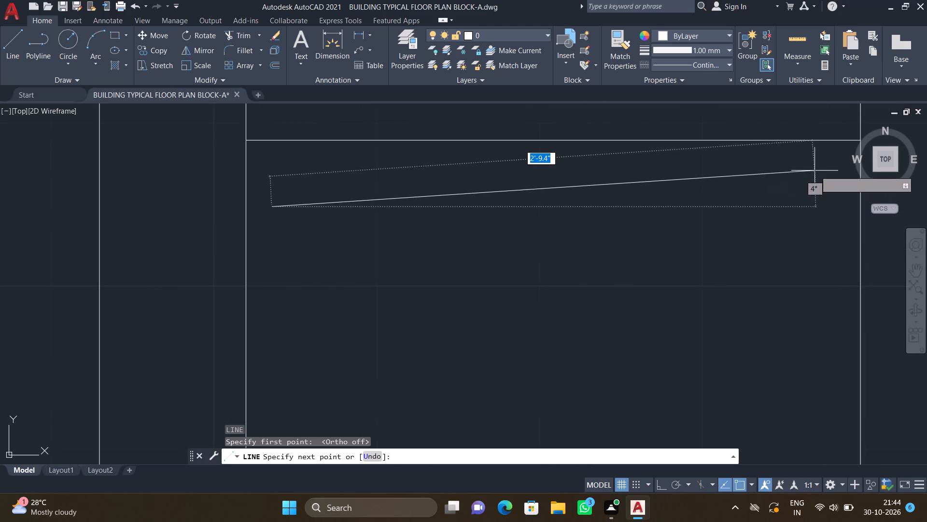
left_click(825, 167)
key("Return")
scroll(718, 216, "down", 3)
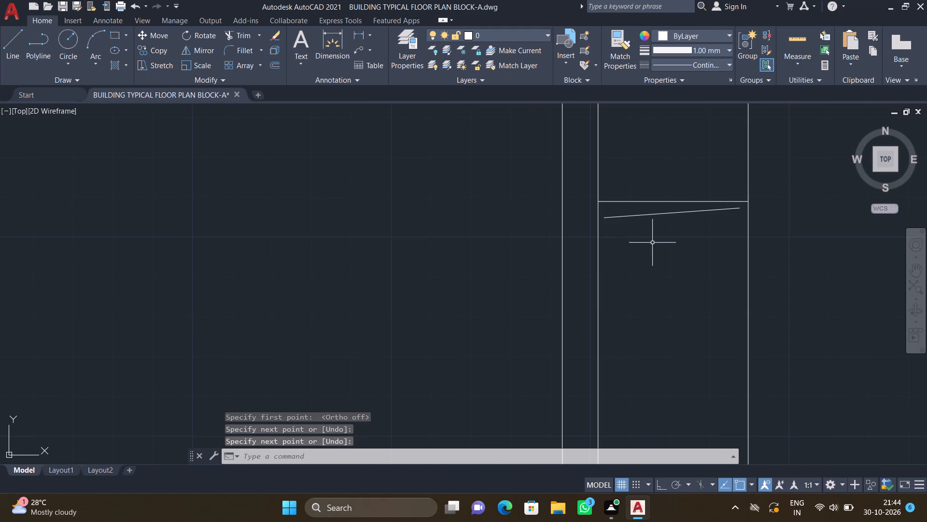
key("F8")
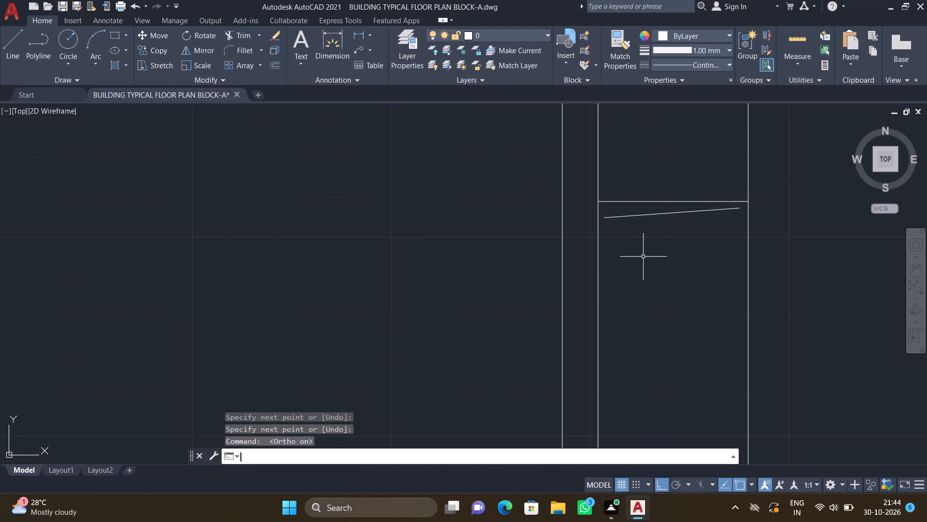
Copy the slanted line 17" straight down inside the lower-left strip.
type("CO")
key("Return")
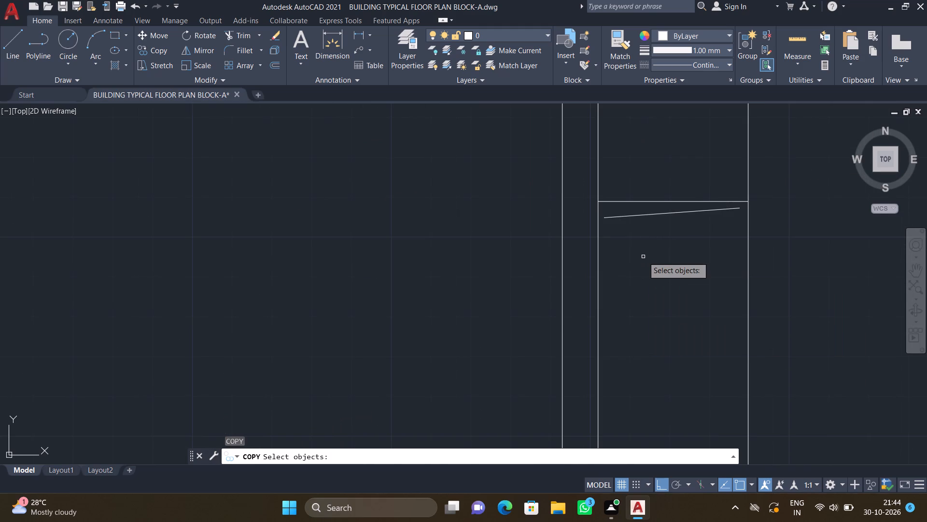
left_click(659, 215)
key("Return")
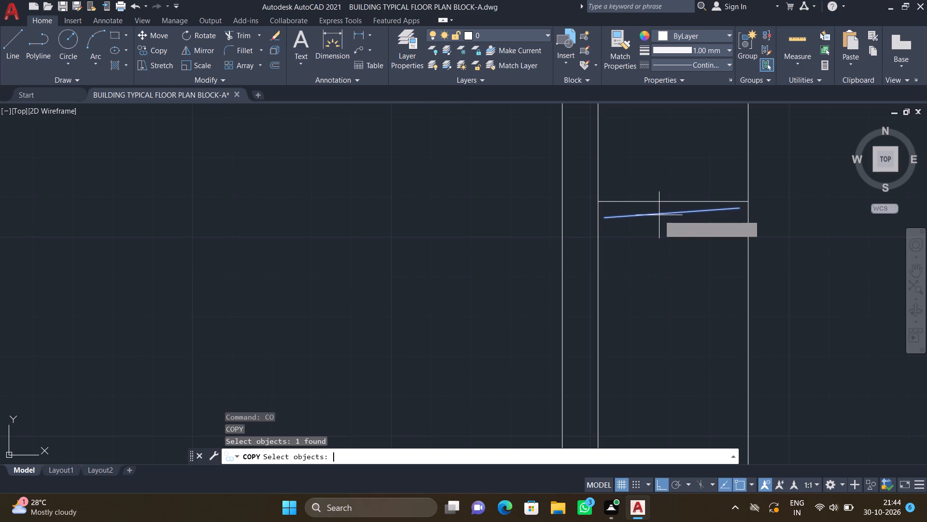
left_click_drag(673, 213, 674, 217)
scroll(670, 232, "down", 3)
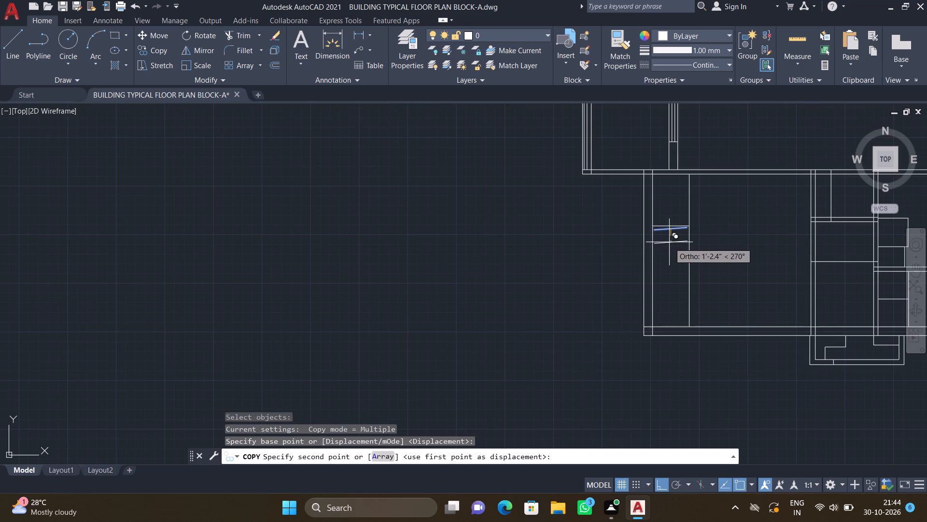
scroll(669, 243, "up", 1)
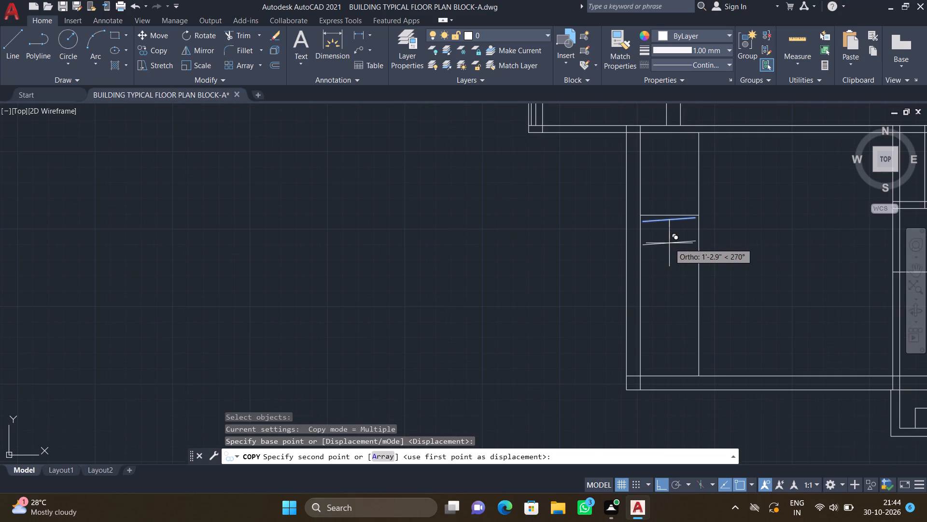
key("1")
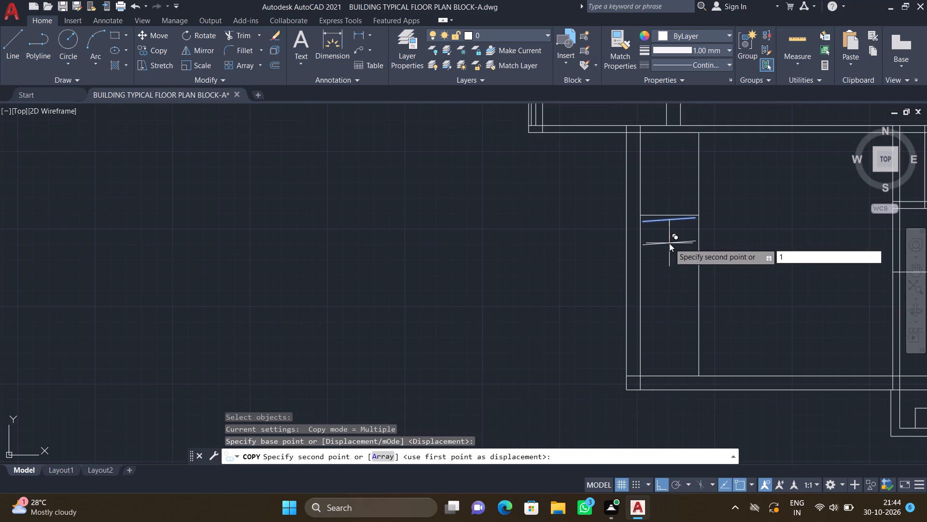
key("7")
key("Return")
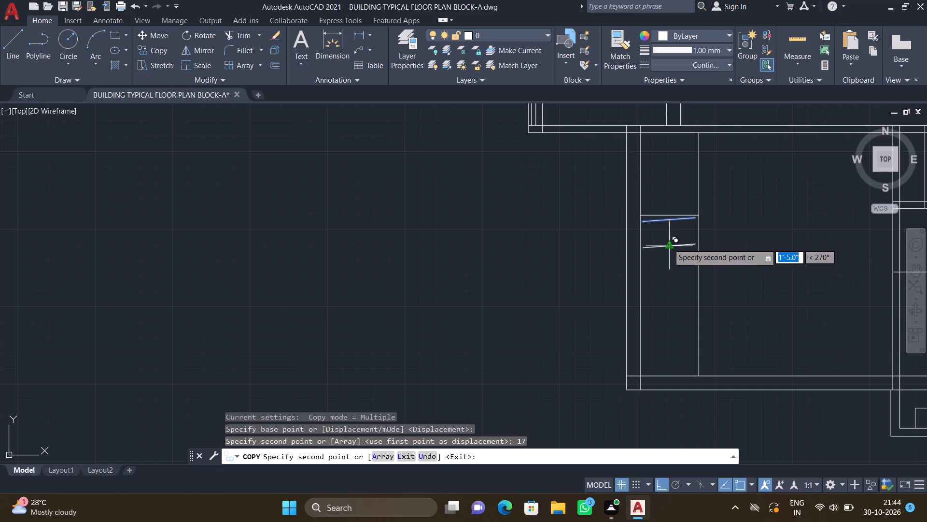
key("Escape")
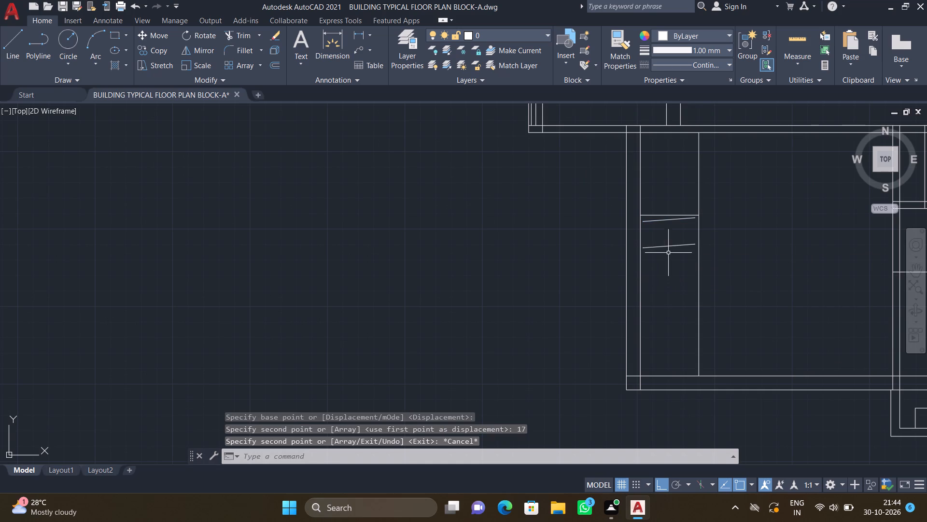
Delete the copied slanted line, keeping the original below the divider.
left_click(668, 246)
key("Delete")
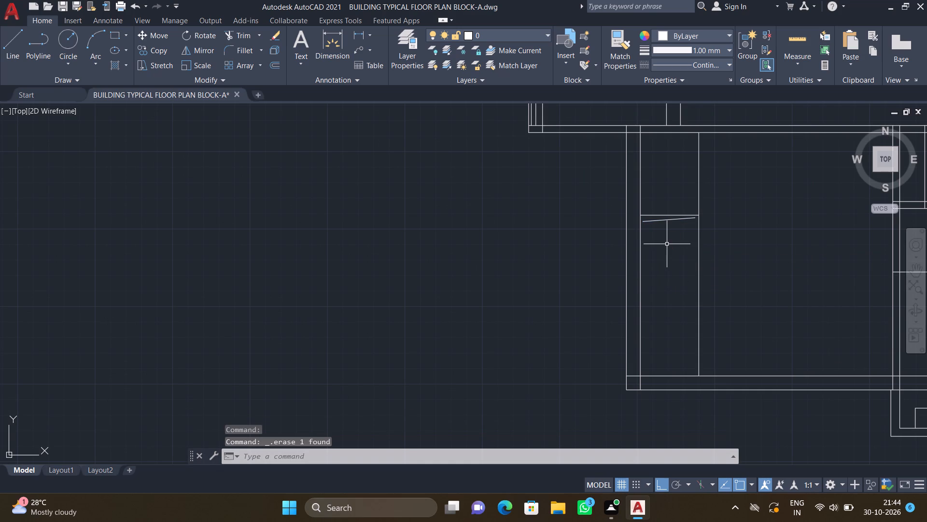
Copy the slanted line as a 19-item array straight down the lower-left wardrobe strip, spaced about 5.4" apart.
type("CO")
key("Return")
scroll(673, 218, "up", 1)
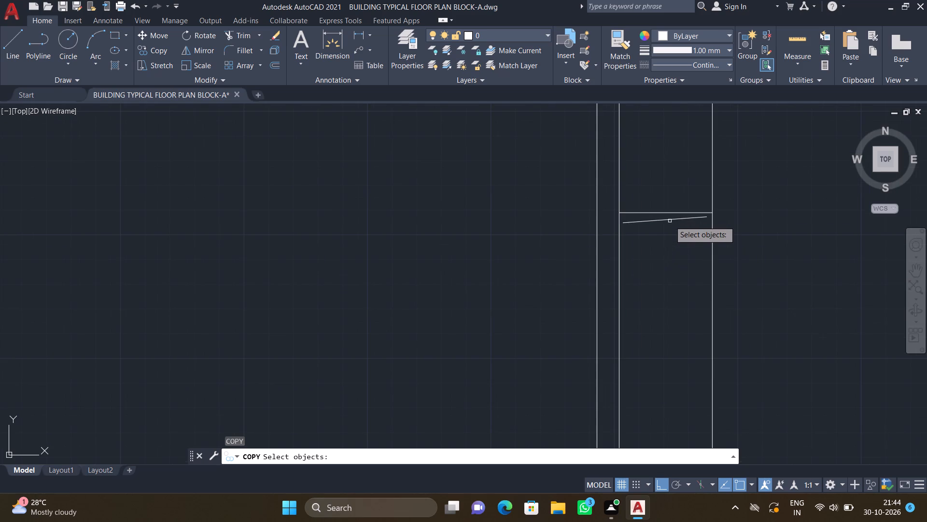
left_click(670, 220)
key("Return")
left_click(667, 219)
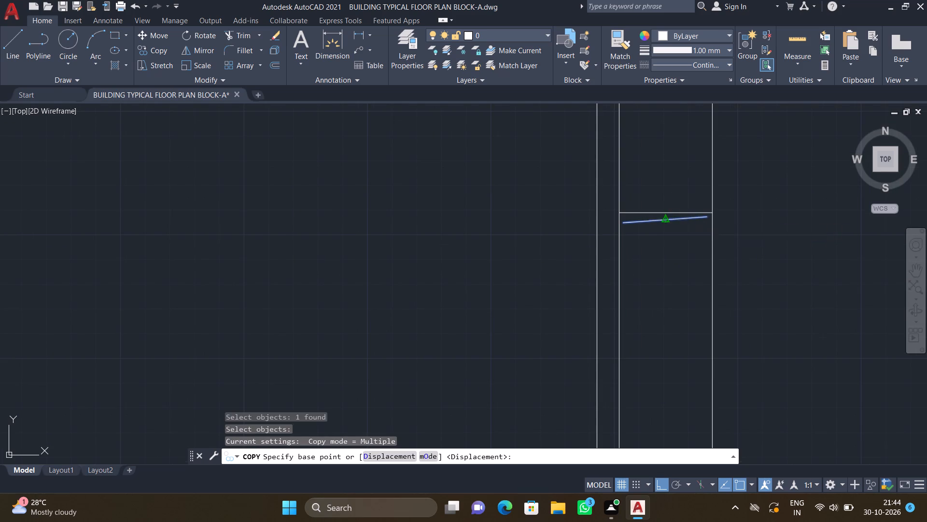
scroll(666, 247, "down", 2)
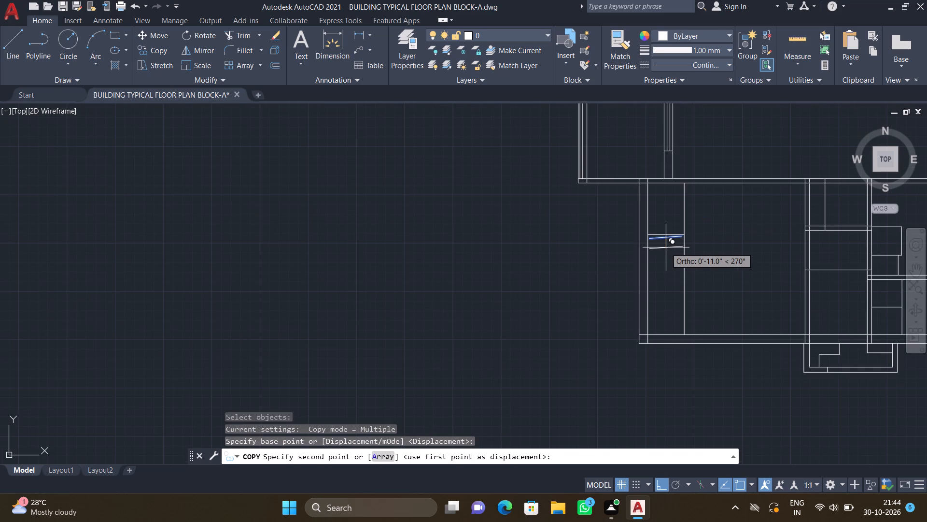
key("a")
key("Return")
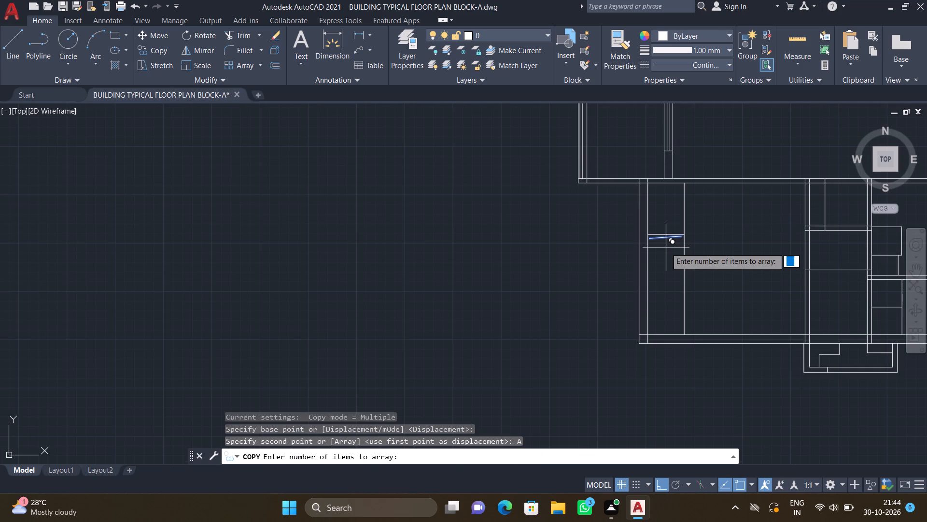
scroll(666, 247, "down", 1)
scroll(663, 261, "up", 2)
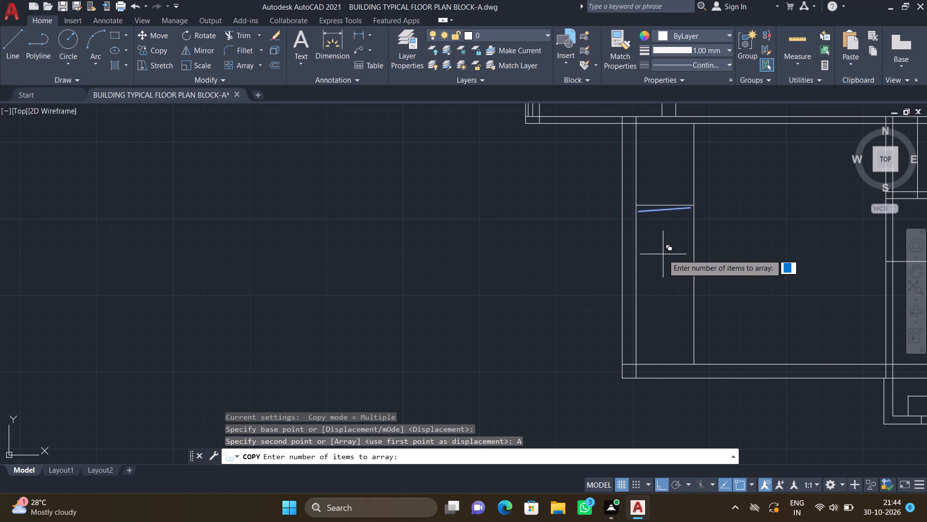
key("1")
key("9")
key("Return")
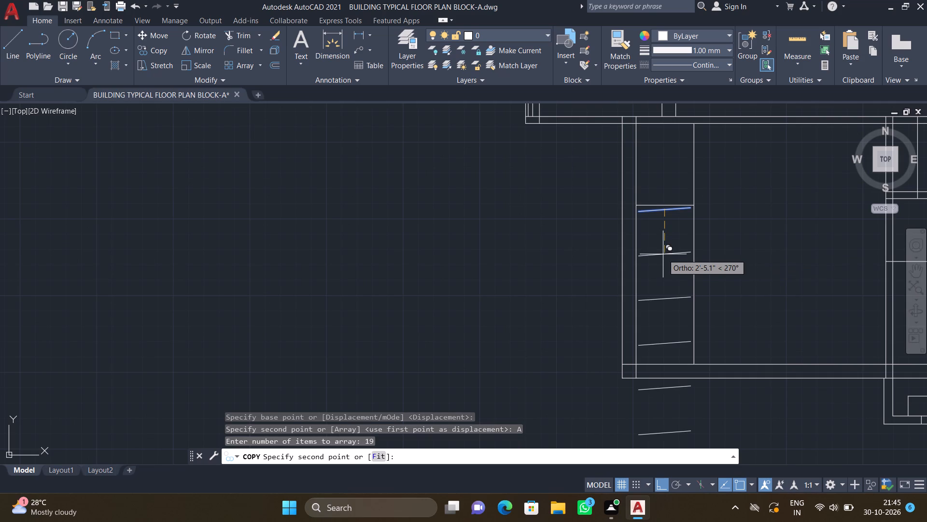
scroll(661, 232, "up", 1)
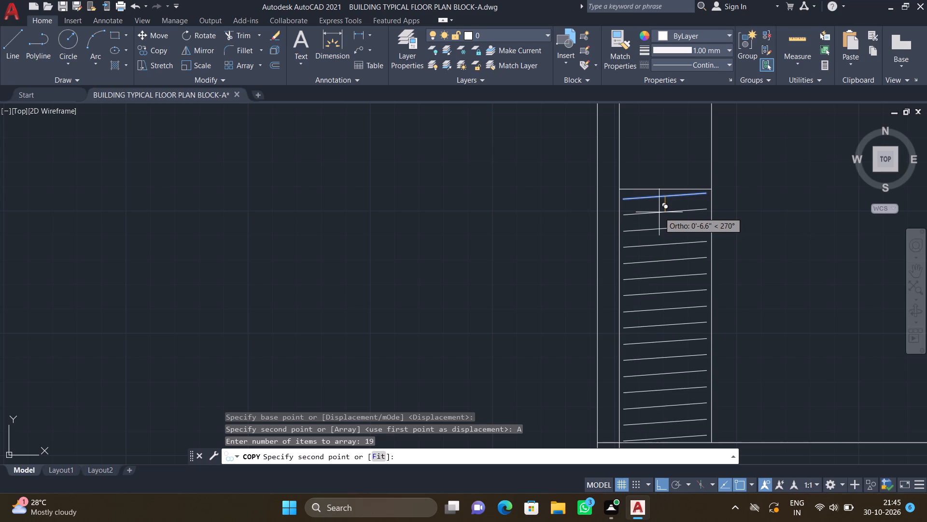
scroll(659, 212, "down", 1)
scroll(659, 212, "up", 1)
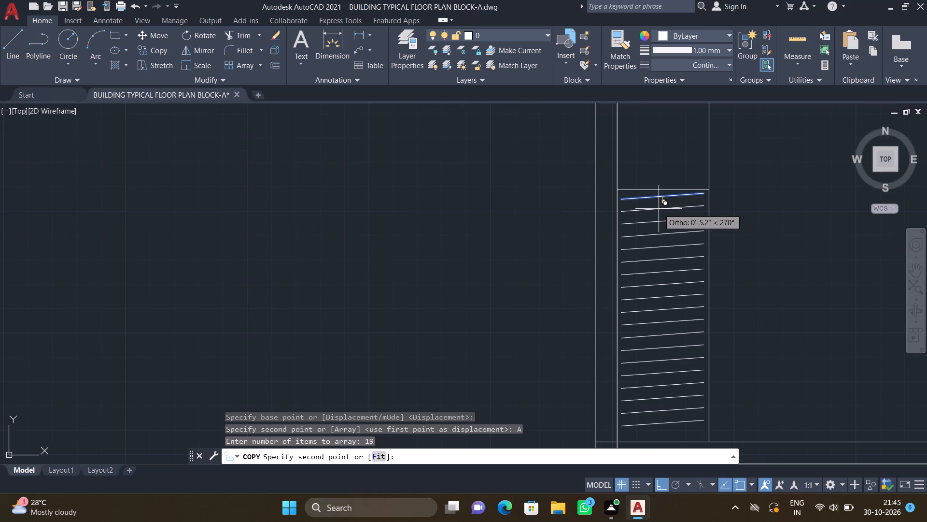
left_click(659, 209)
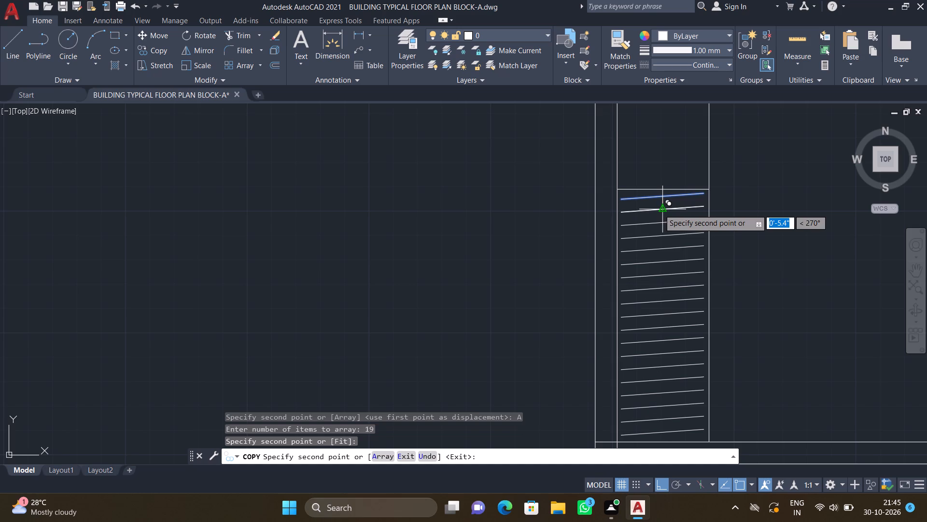
key("Return")
Draw a vertical rod line through the slanted lines' midpoints, from just below the divider to just past the lowest slanted line.
key("l")
key("Return")
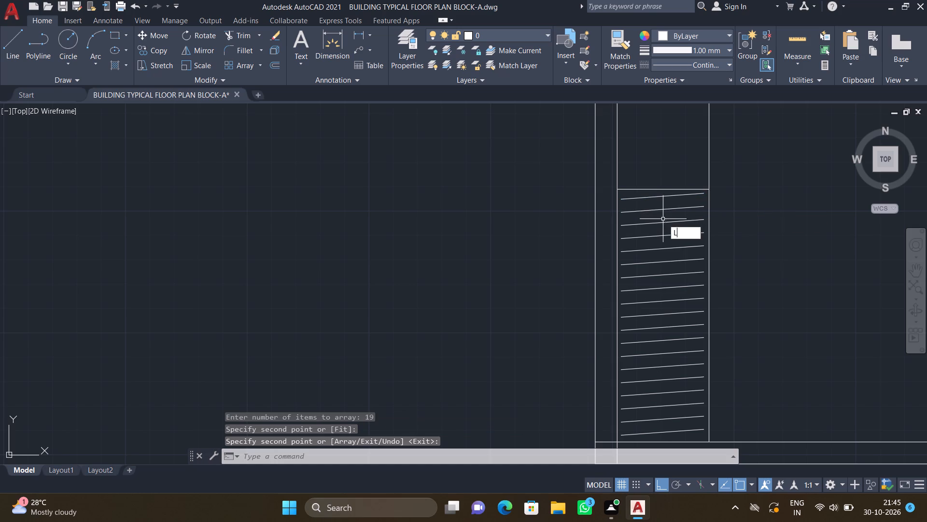
scroll(661, 201, "up", 2)
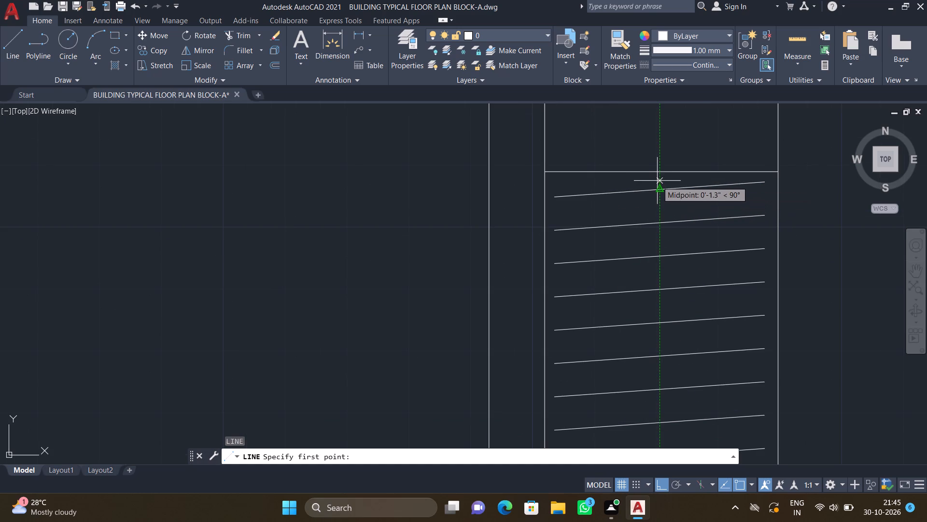
left_click(657, 181)
scroll(656, 280, "down", 4)
scroll(652, 368, "up", 2)
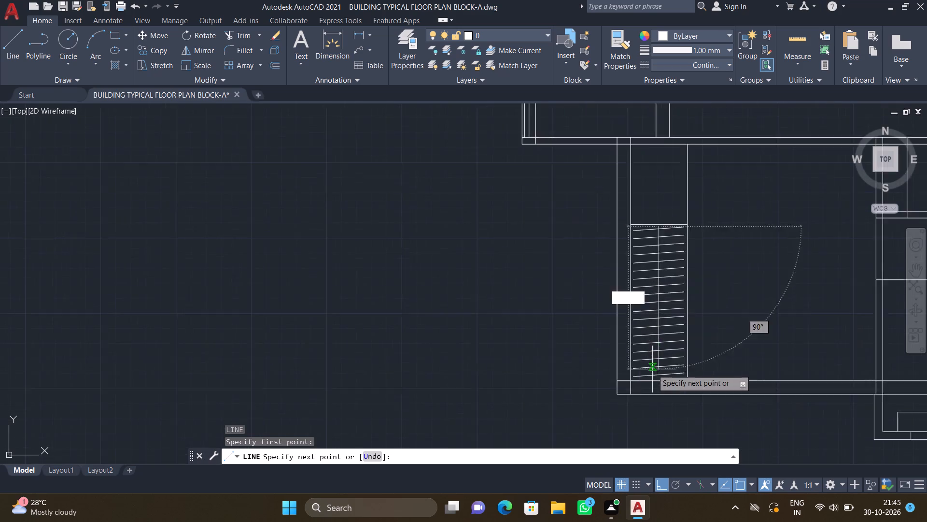
scroll(665, 393, "up", 4)
left_click(645, 377)
key("Return")
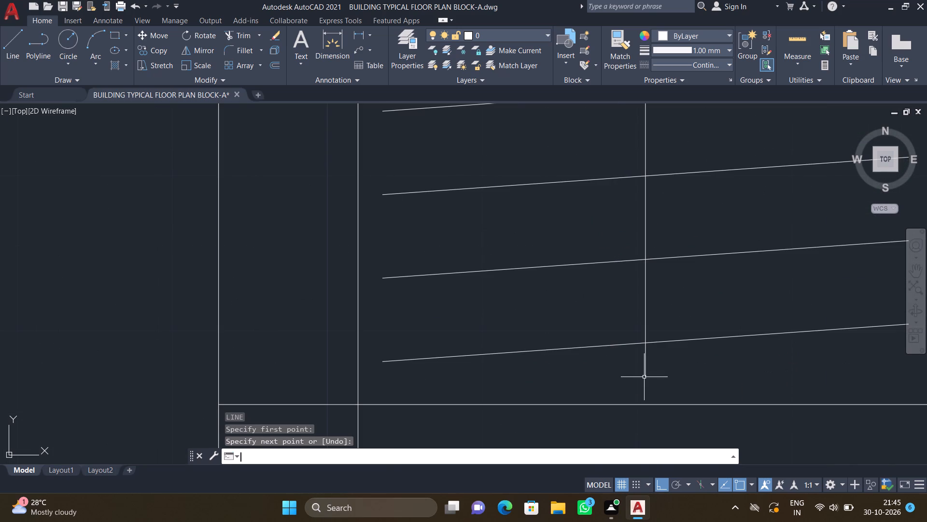
With Ortho off, draw a steep slanted line about 2'-9" long inside the left end of the upper-left room's wardrobe, and restore Ortho.
scroll(642, 370, "down", 4)
scroll(642, 327, "down", 3)
scroll(674, 258, "down", 3)
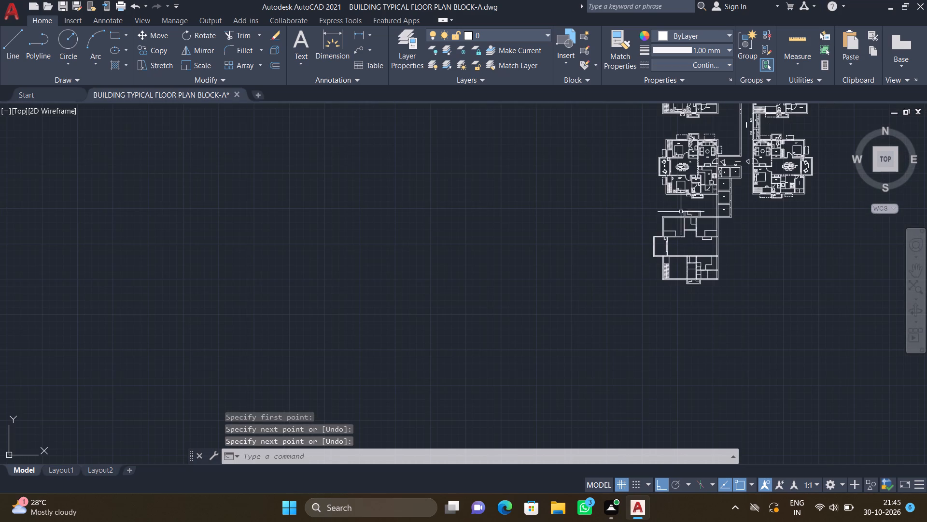
scroll(686, 224, "up", 2)
scroll(621, 256, "up", 3)
scroll(643, 222, "up", 2)
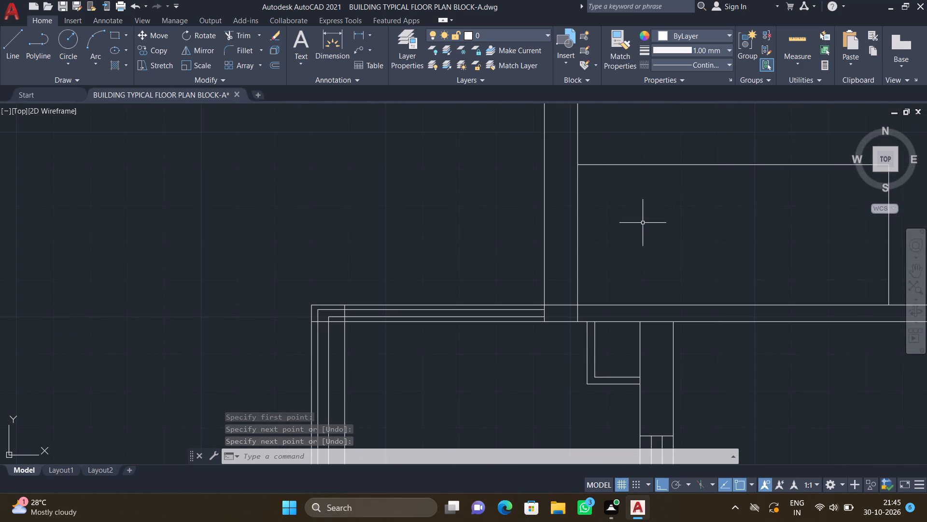
key("F8")
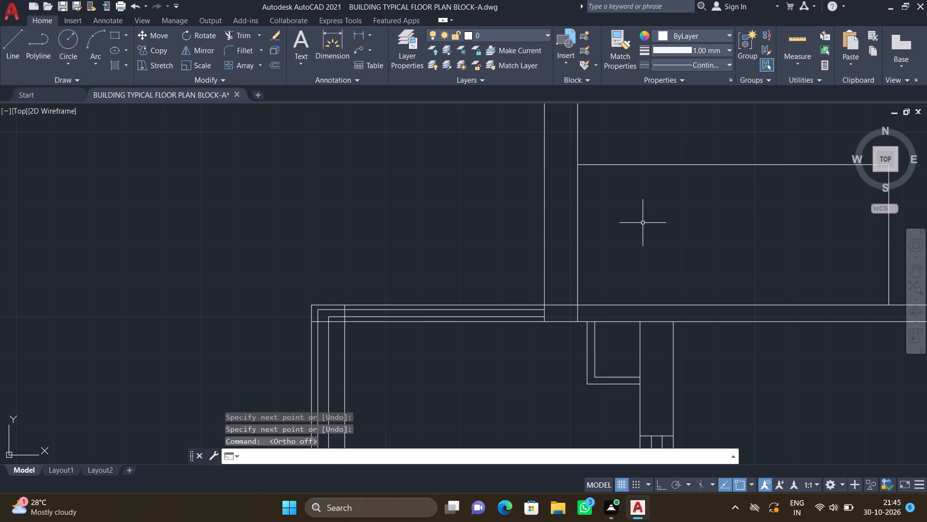
key("l")
key("Return")
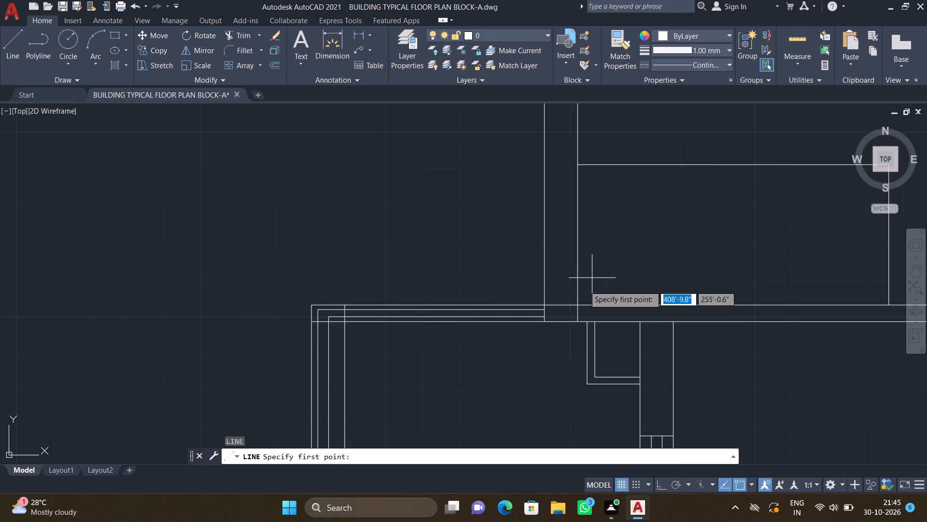
scroll(577, 297, "up", 1)
left_click(590, 298)
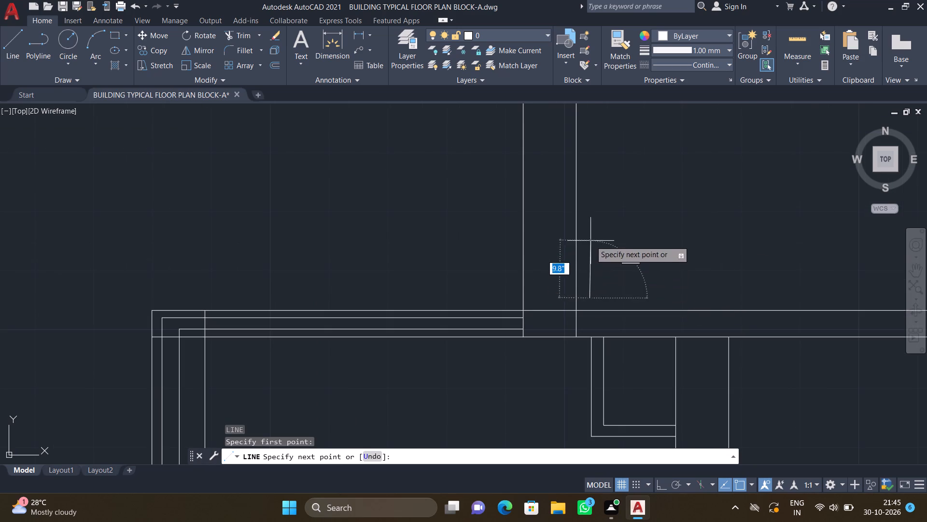
scroll(591, 240, "down", 3)
scroll(599, 203, "up", 4)
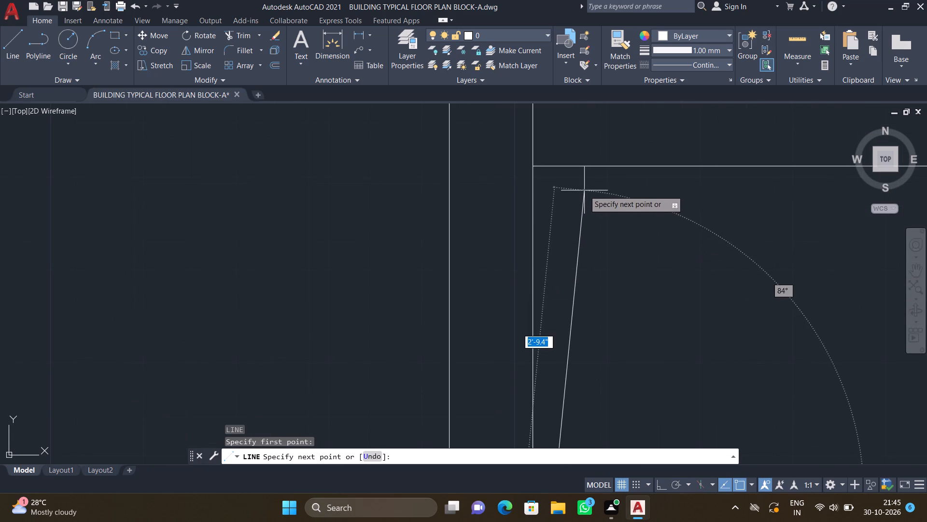
left_click(583, 187)
key("Return")
scroll(614, 222, "down", 2)
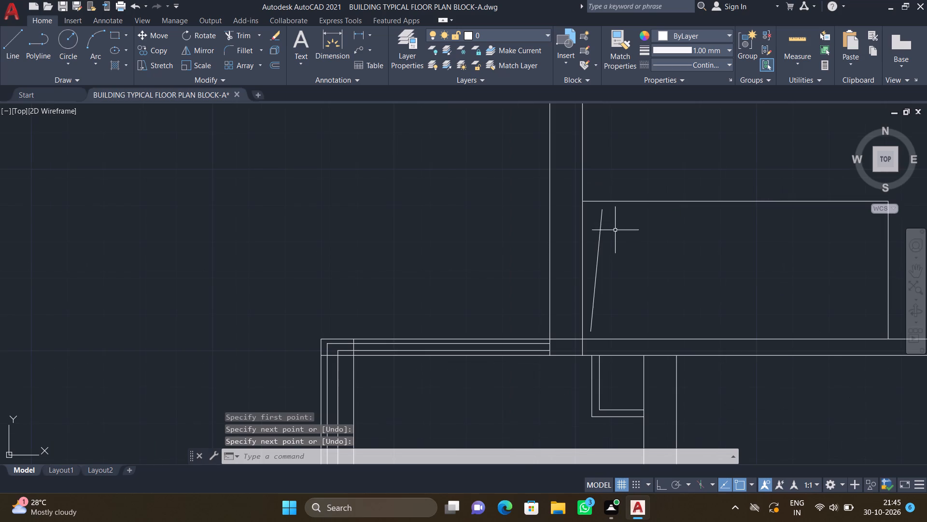
key("F8")
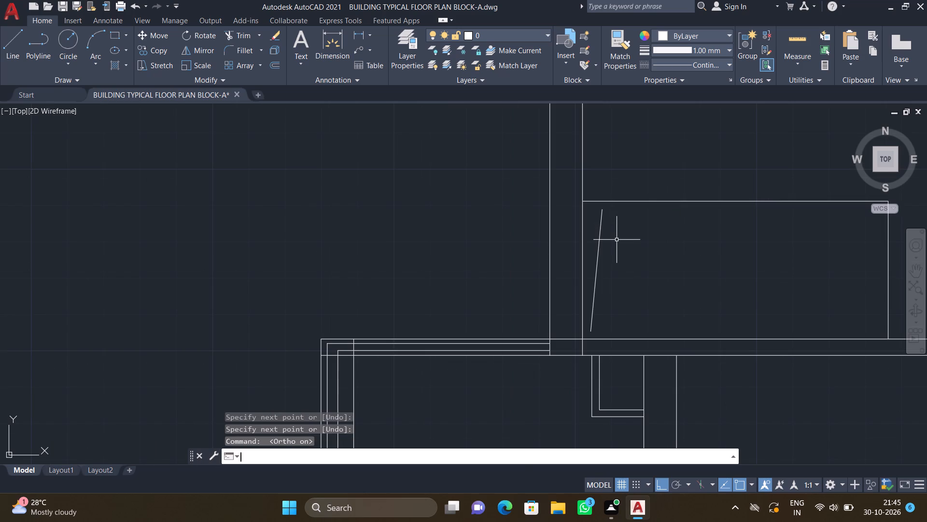
Copy the steep slanted line as a 10-item array horizontally to the right across the upper-left wardrobe, spaced about 8.3" apart.
type("CO")
key("Return")
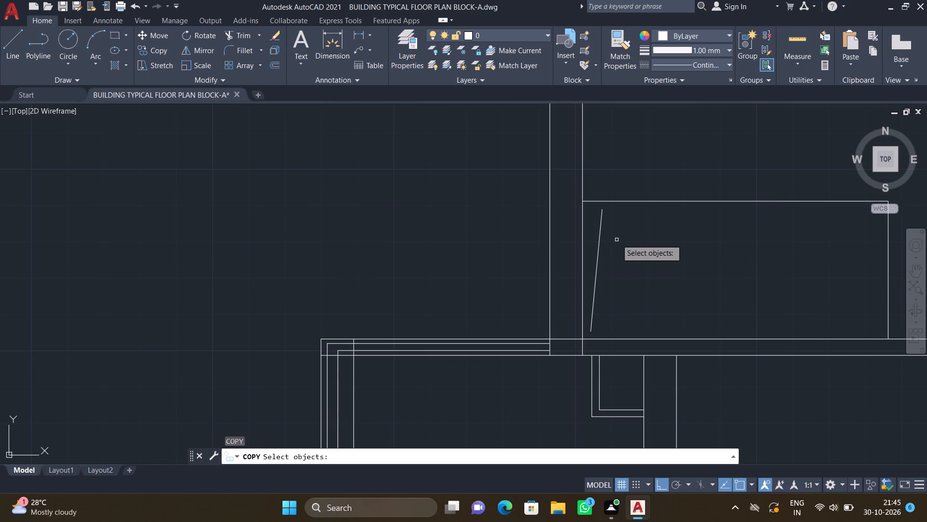
left_click(600, 248)
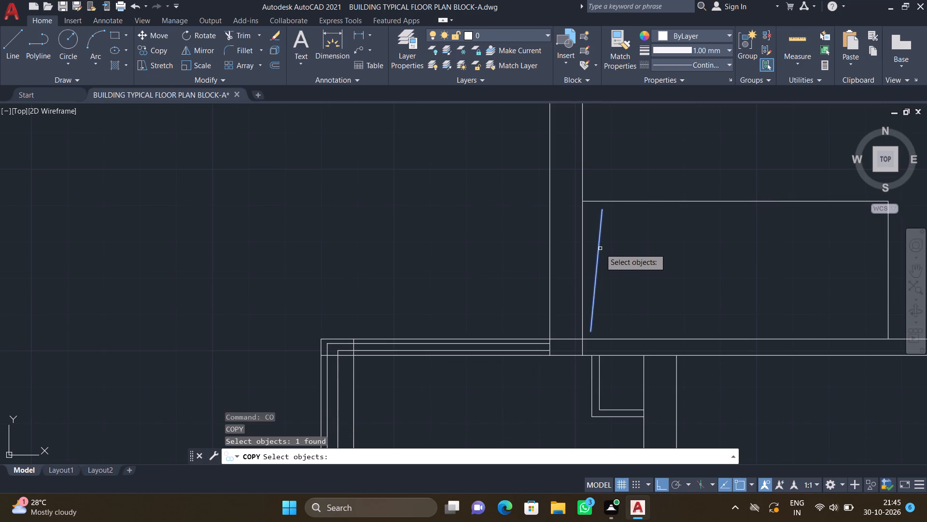
key("Return")
scroll(591, 265, "up", 1)
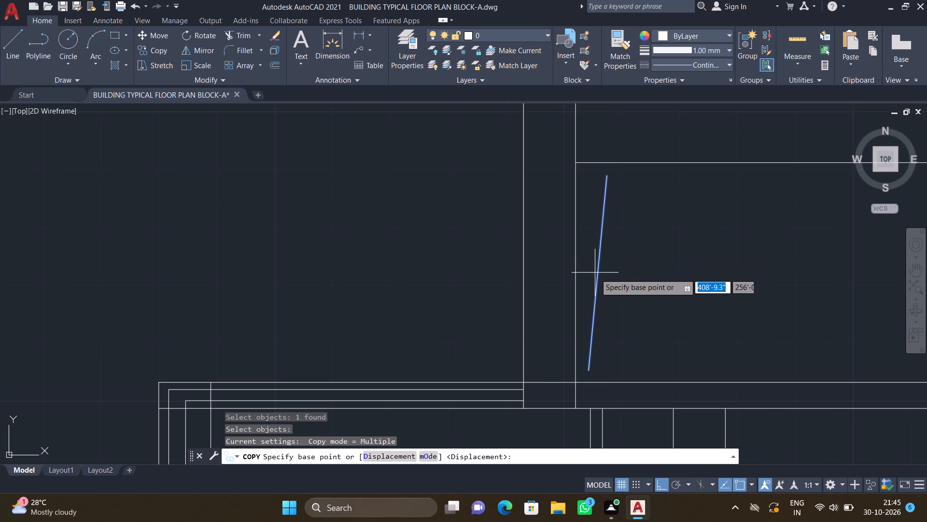
left_click(596, 275)
scroll(628, 271, "down", 2)
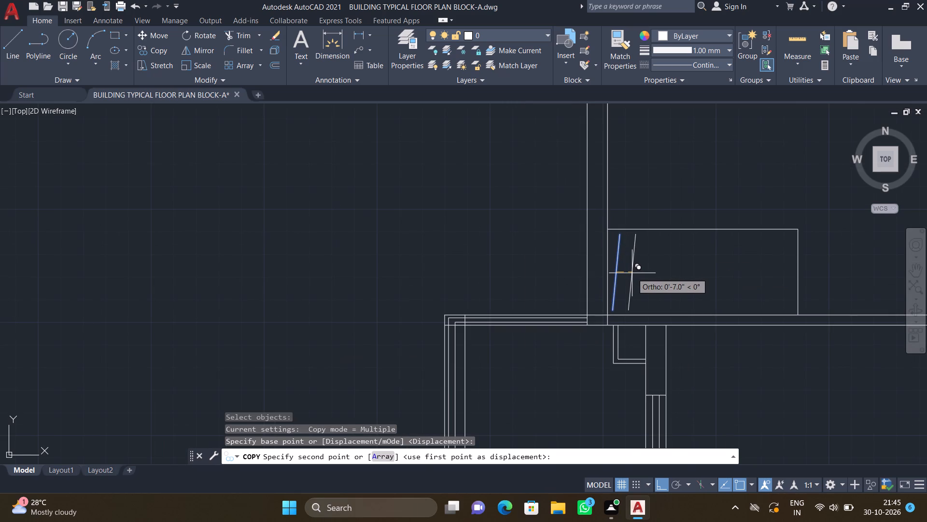
key("a")
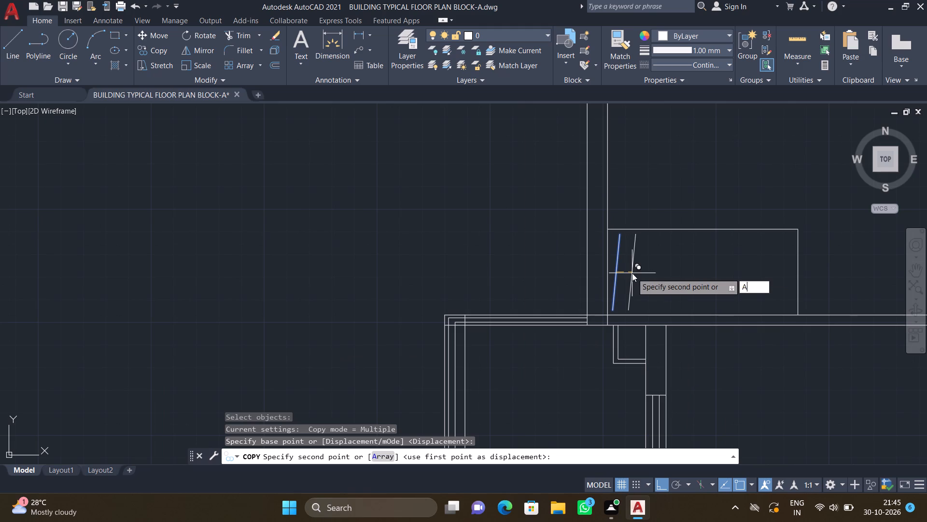
key("Return")
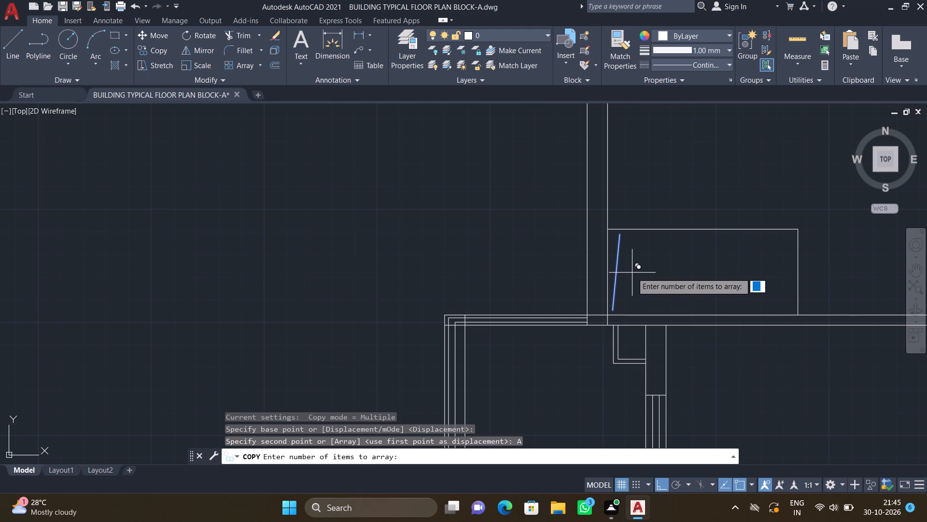
key("1")
key("0")
key("Return")
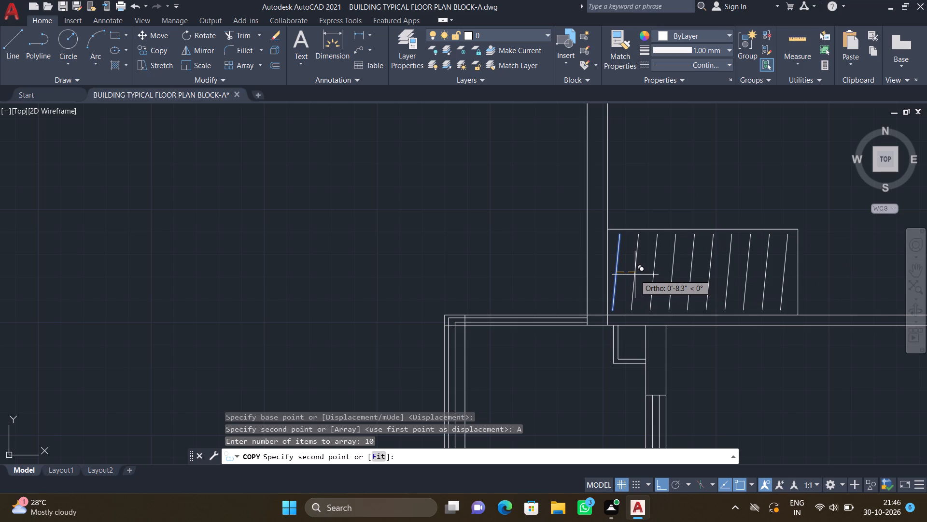
left_click(635, 274)
key("Return")
Draw a horizontal rod line about 6'-7" long through the middle of the slanted lines in the upper-left wardrobe.
key("l")
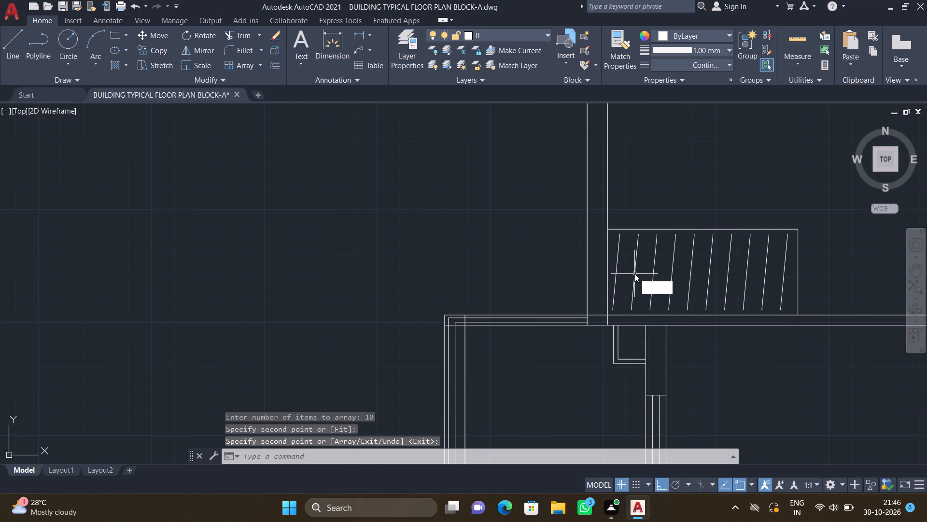
key("Return")
scroll(628, 278, "up", 2)
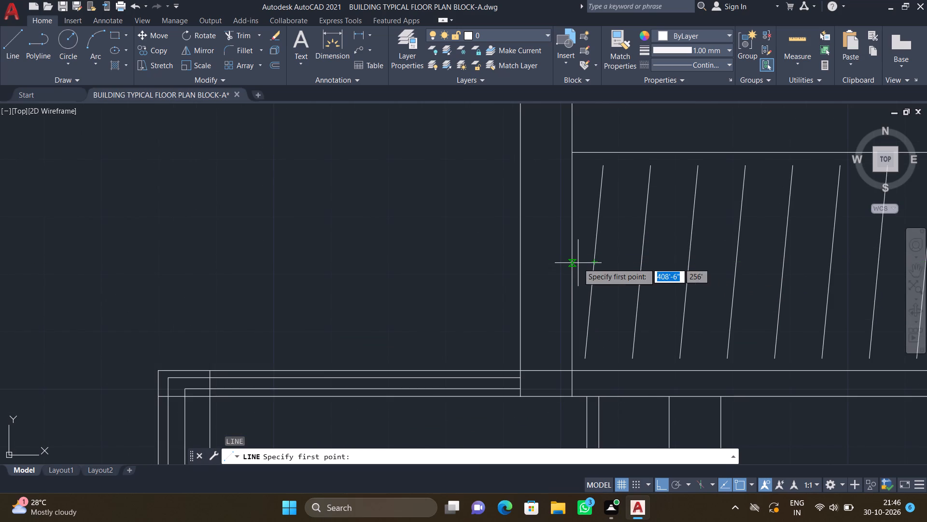
left_click(581, 262)
scroll(651, 267, "down", 4)
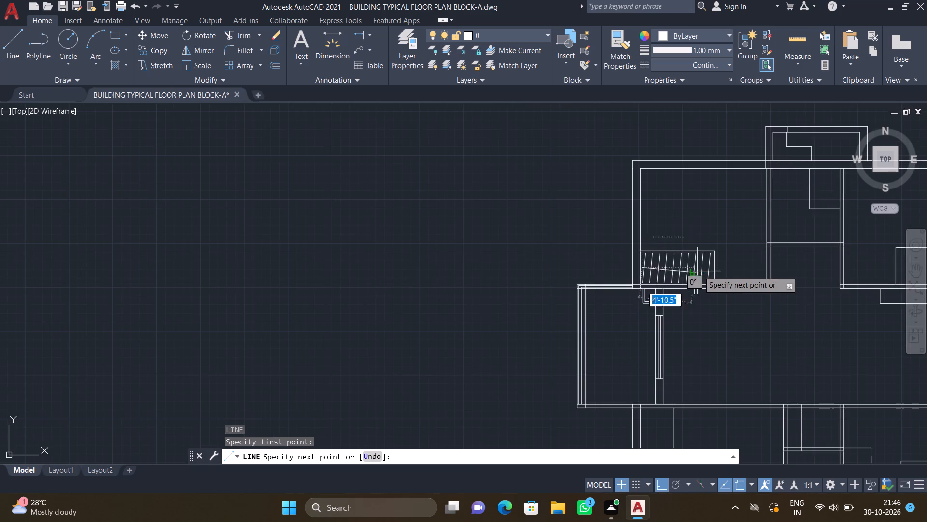
scroll(711, 269, "up", 5)
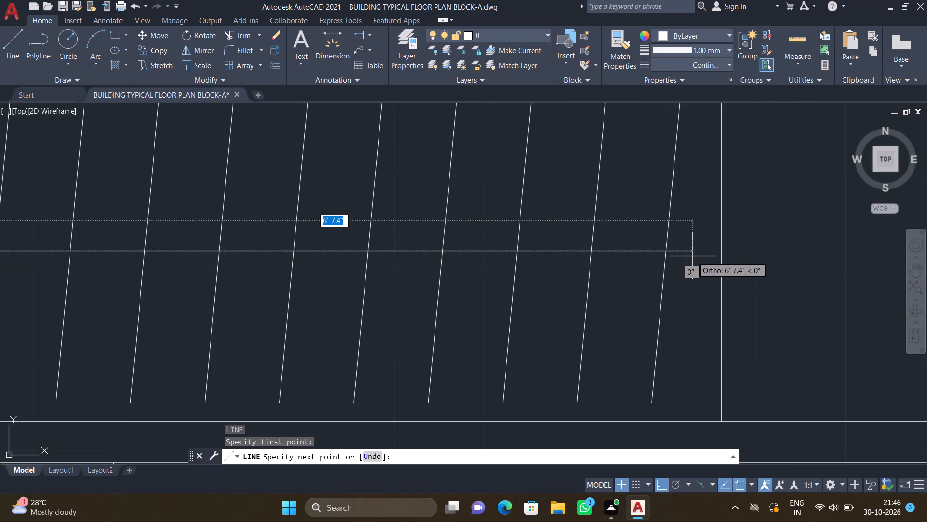
left_click(692, 256)
key("Return")
scroll(680, 240, "down", 8)
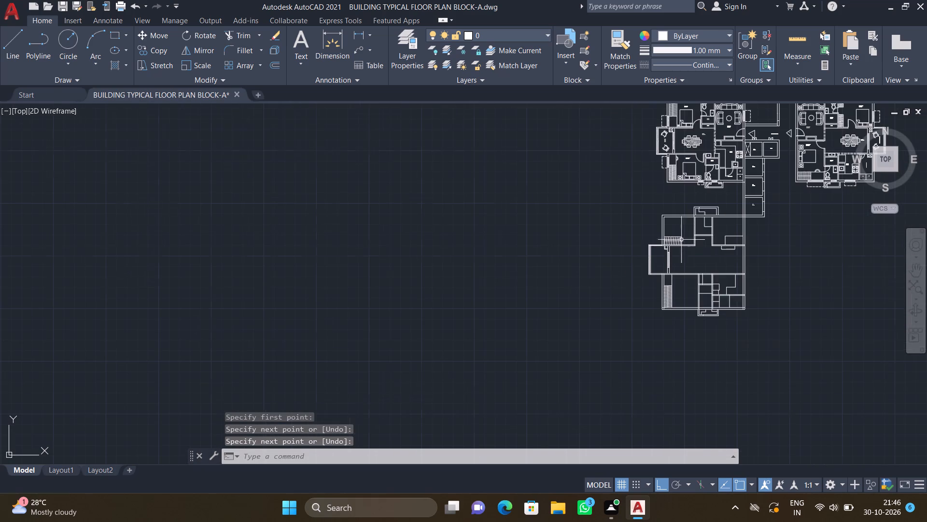
With Ortho off, draw a steep slanted hanger line inside the left end of the upper-right room's wardrobe, spanning nearly its full depth.
scroll(743, 243, "up", 3)
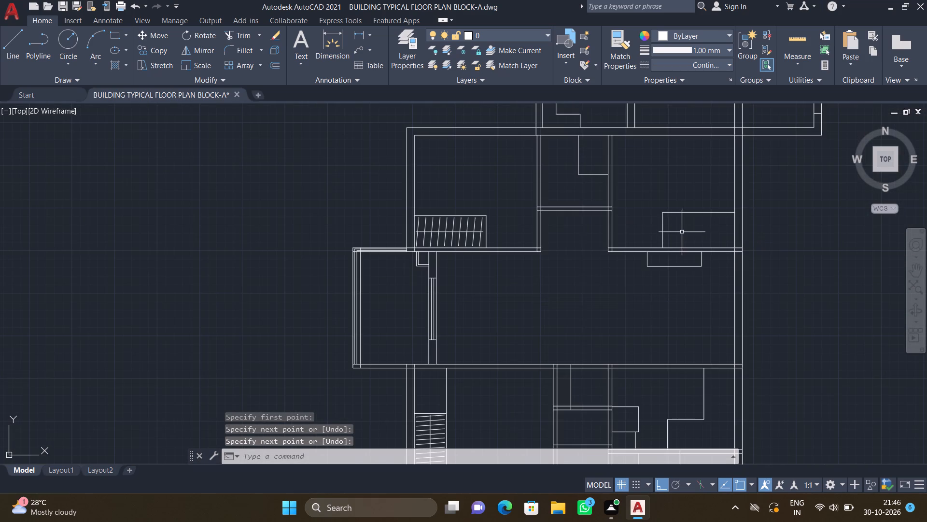
scroll(682, 232, "up", 2)
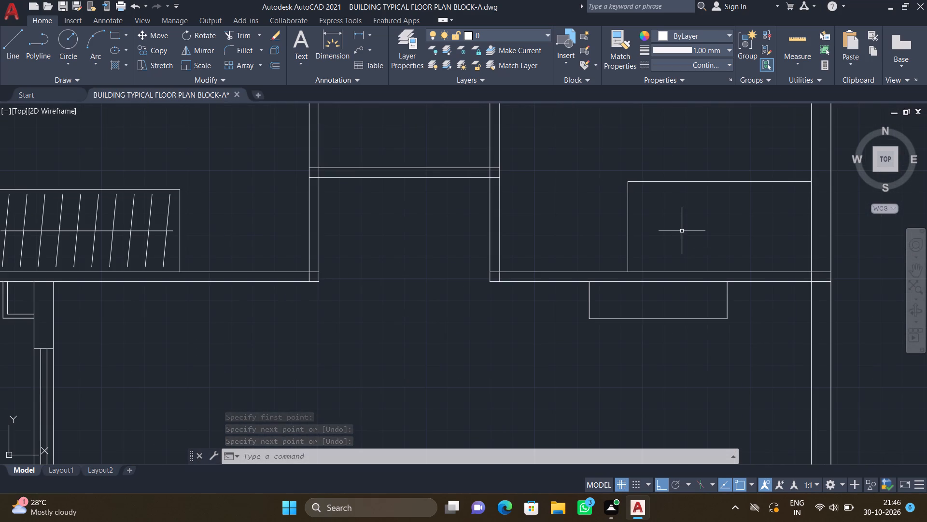
key("F8")
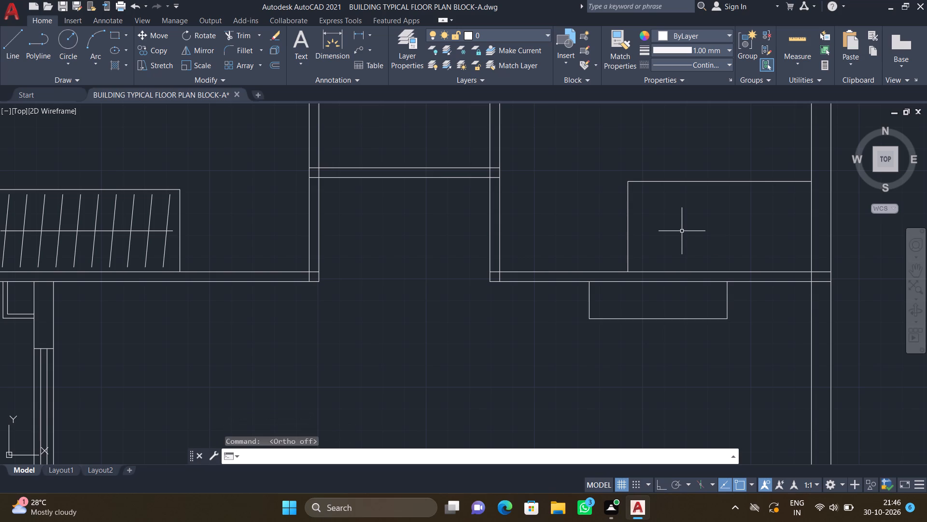
key("l")
key("Return")
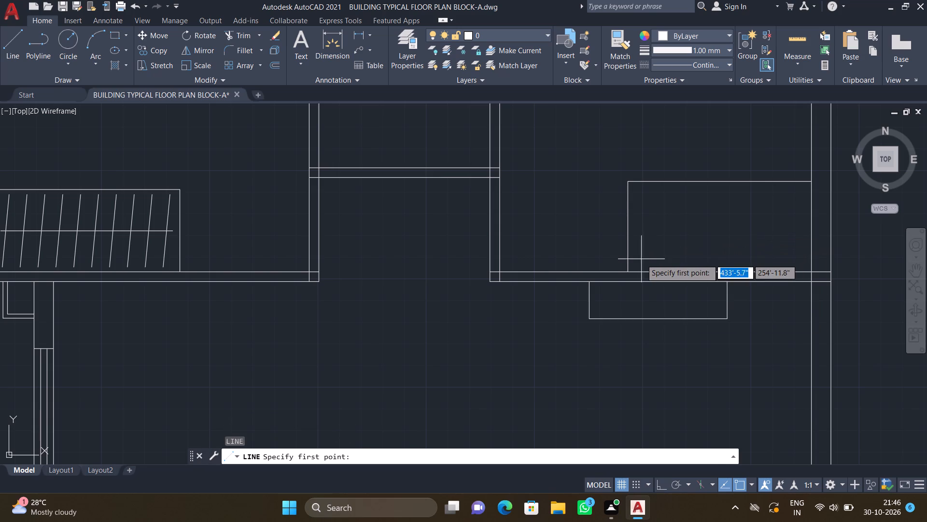
scroll(641, 259, "up", 2)
left_click(616, 269)
scroll(630, 228, "down", 1)
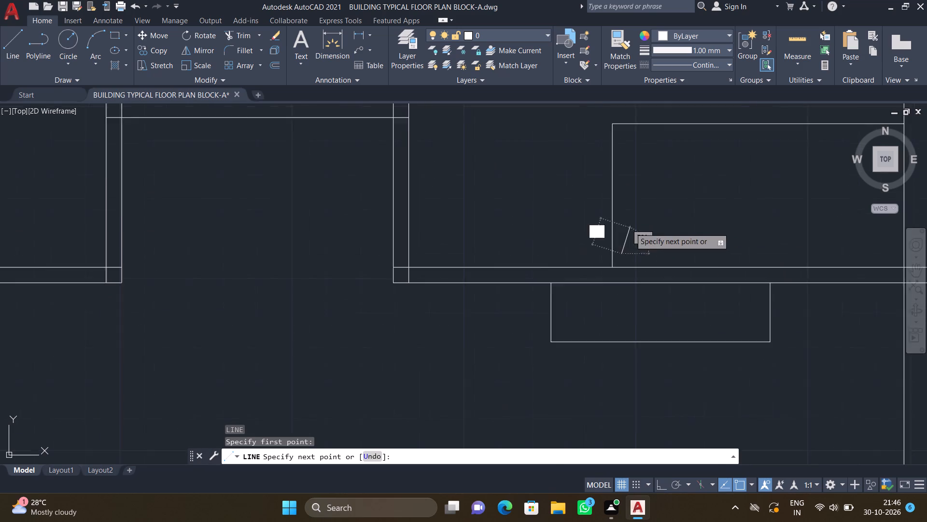
scroll(630, 227, "down", 1)
scroll(626, 180, "up", 2)
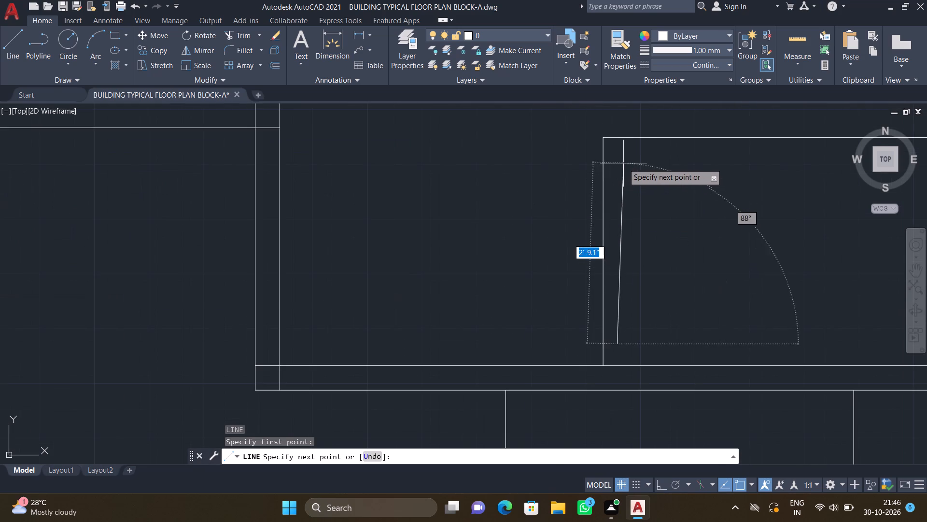
scroll(630, 150, "up", 1)
left_click(626, 154)
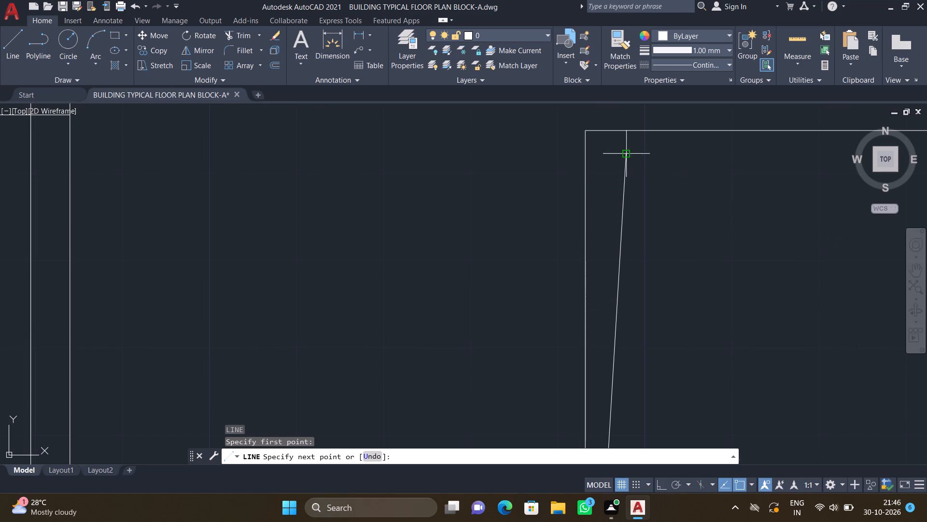
key("Return")
scroll(634, 179, "down", 3)
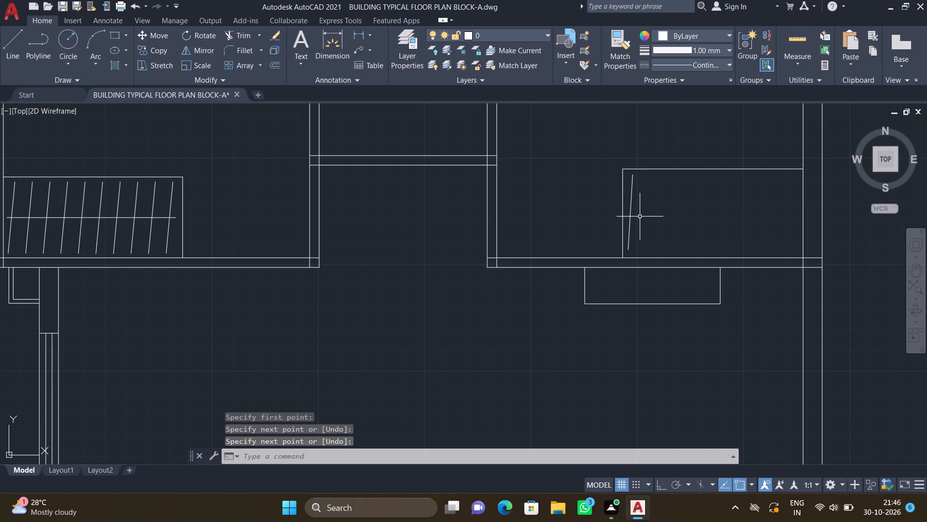
With Ortho on, copy the steep slanted line as a 9-item array horizontally to the right across the upper-right wardrobe, spaced about 8.5" apart.
type("CO")
key("Return")
key("F8")
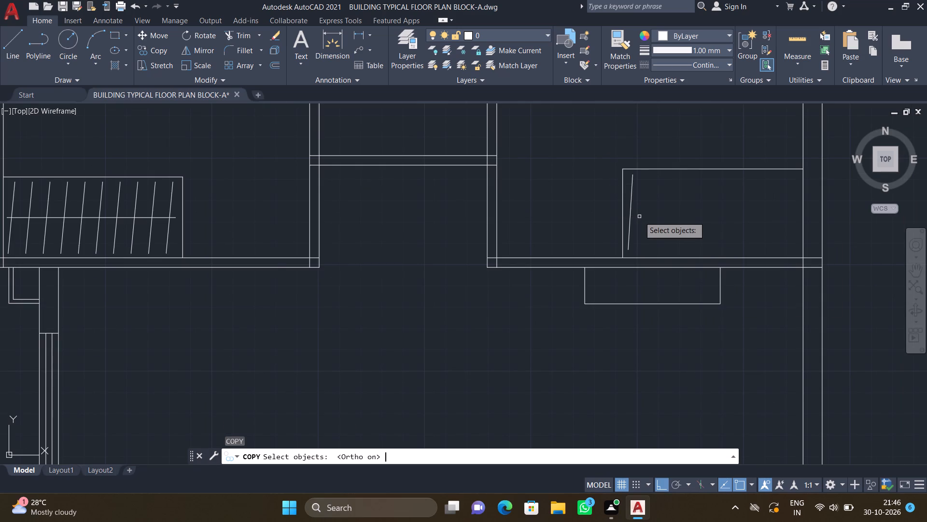
scroll(632, 218, "up", 2)
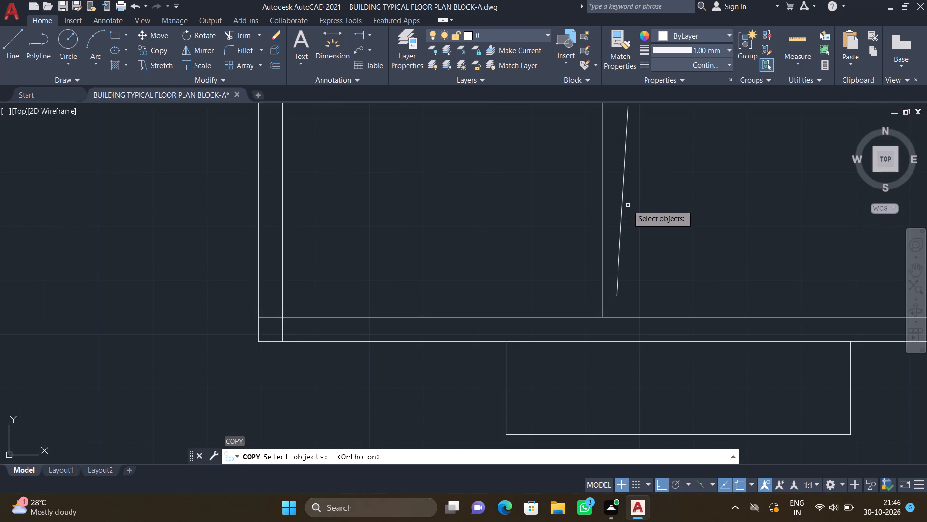
left_click(623, 198)
key("Return")
scroll(624, 197, "up", 2)
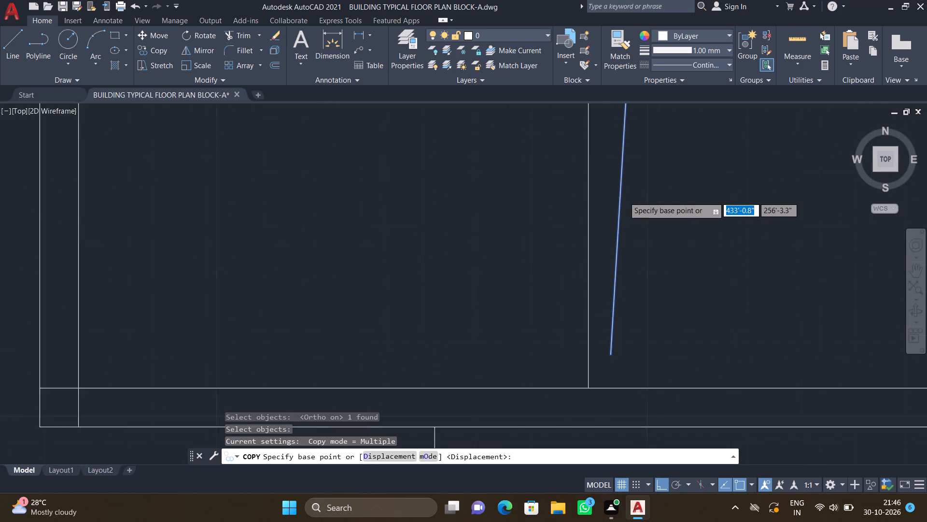
scroll(620, 188, "down", 4)
left_click(620, 188)
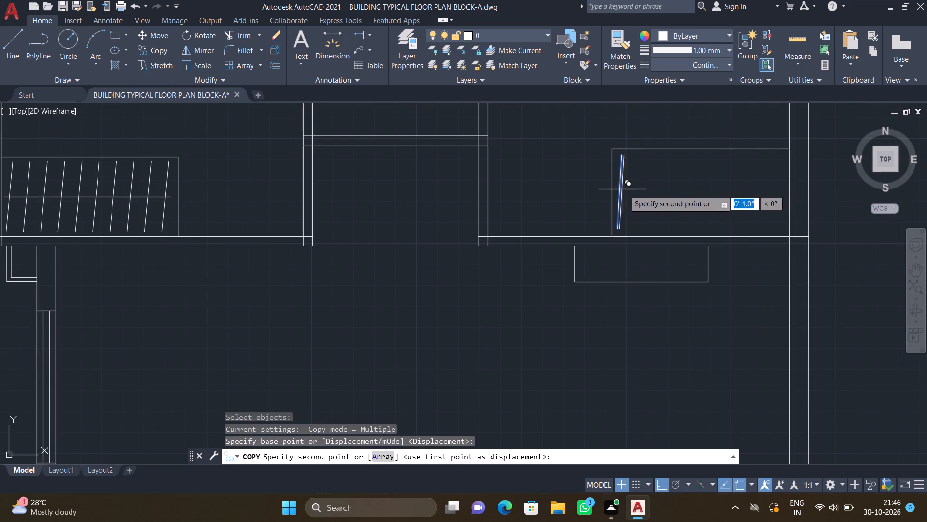
scroll(636, 191, "up", 2)
scroll(626, 188, "down", 1)
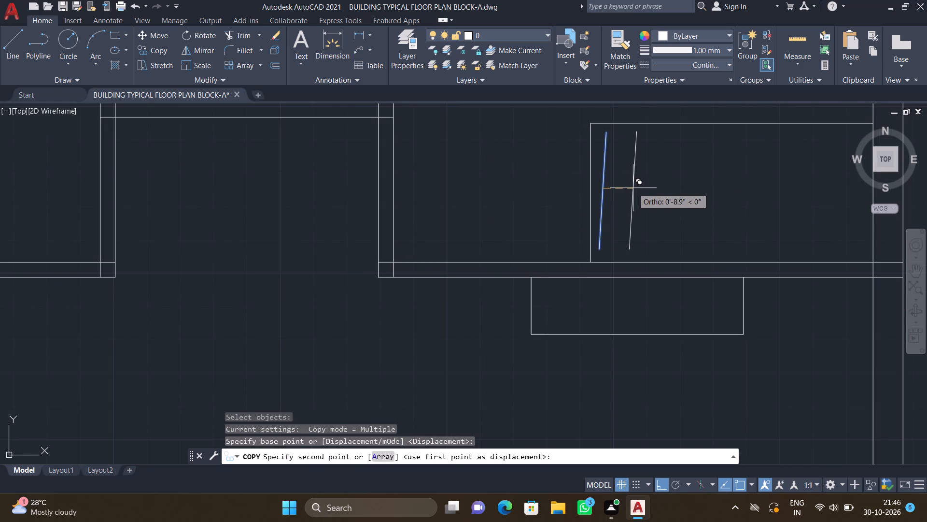
key("a")
key("Return")
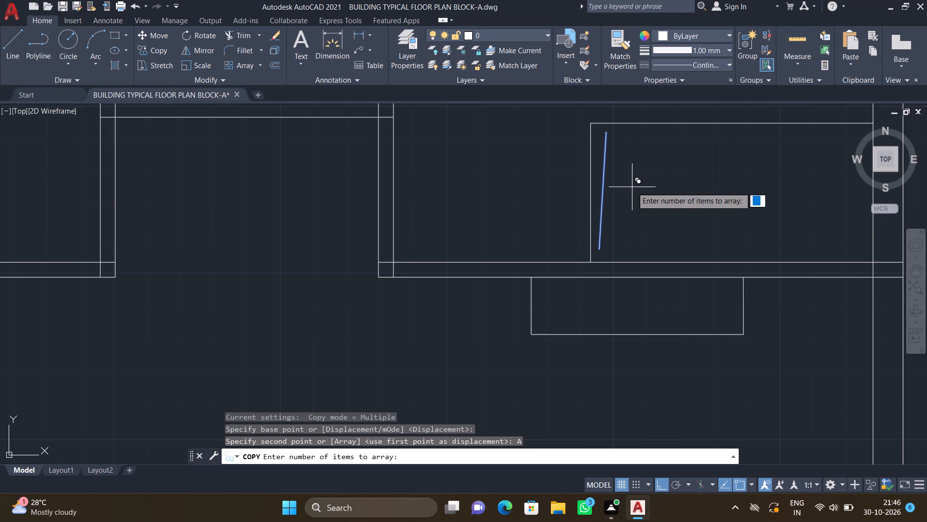
scroll(631, 187, "down", 1)
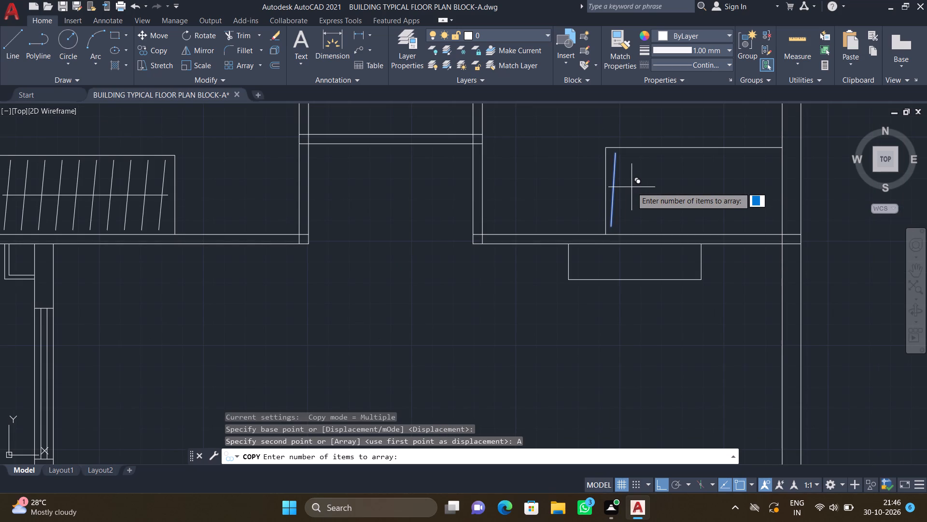
key("9")
key("Return")
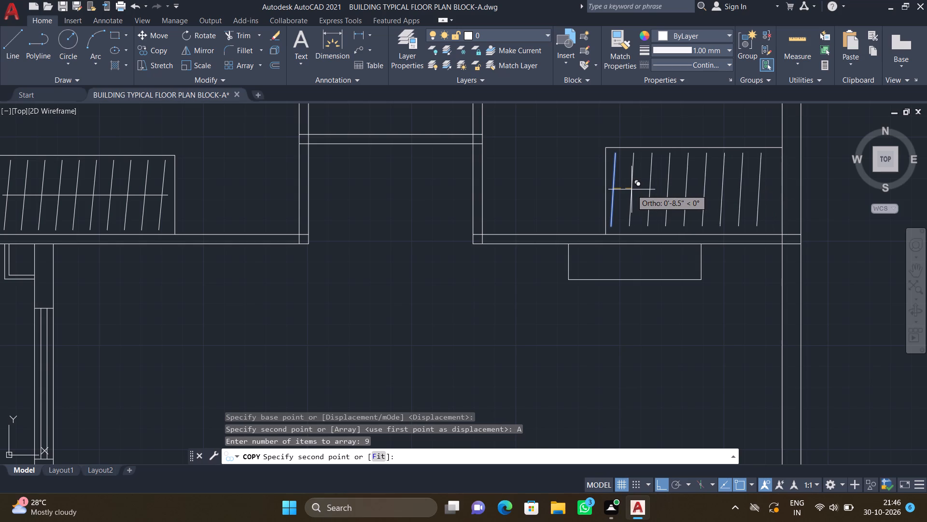
left_click(632, 189)
key("Return")
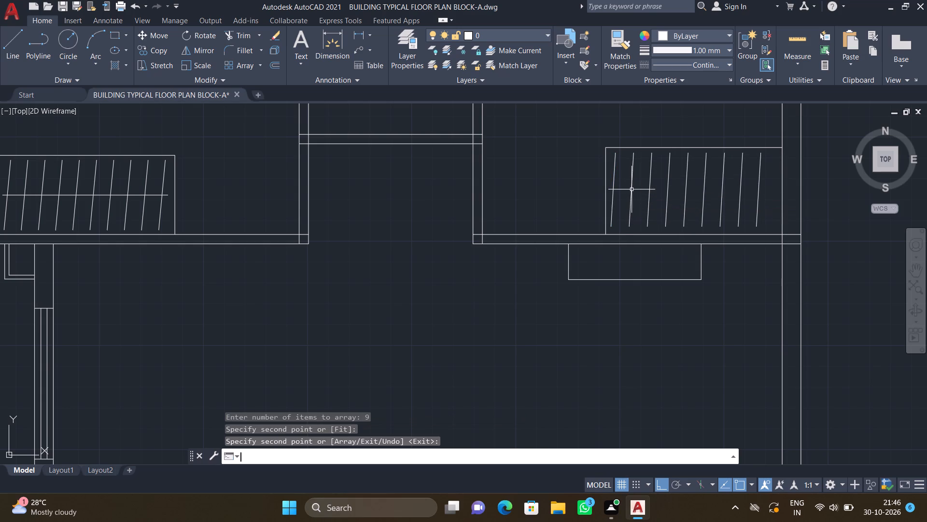
Draw a horizontal rod line through the slanted lines' midpoints in the upper-right wardrobe, starting just left of the first and ending past the last.
scroll(615, 189, "up", 1)
key("l")
key("Return")
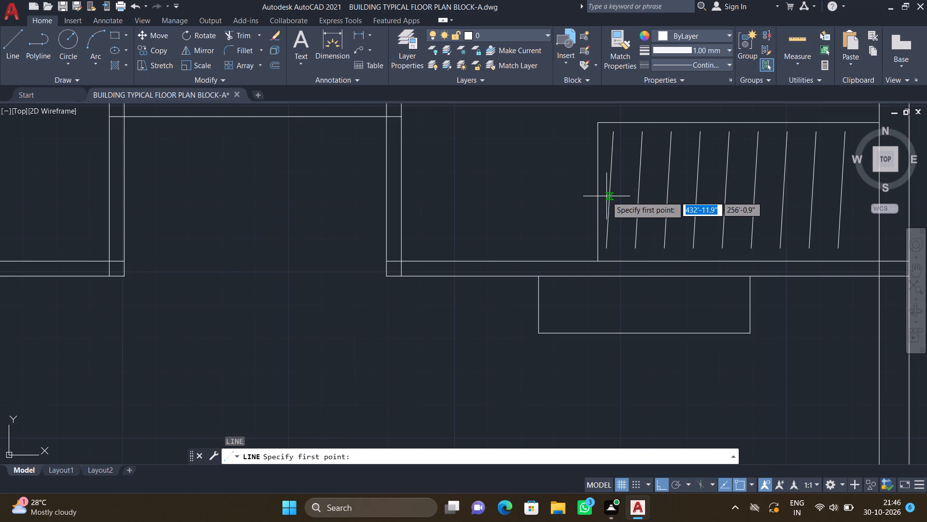
scroll(606, 196, "up", 1)
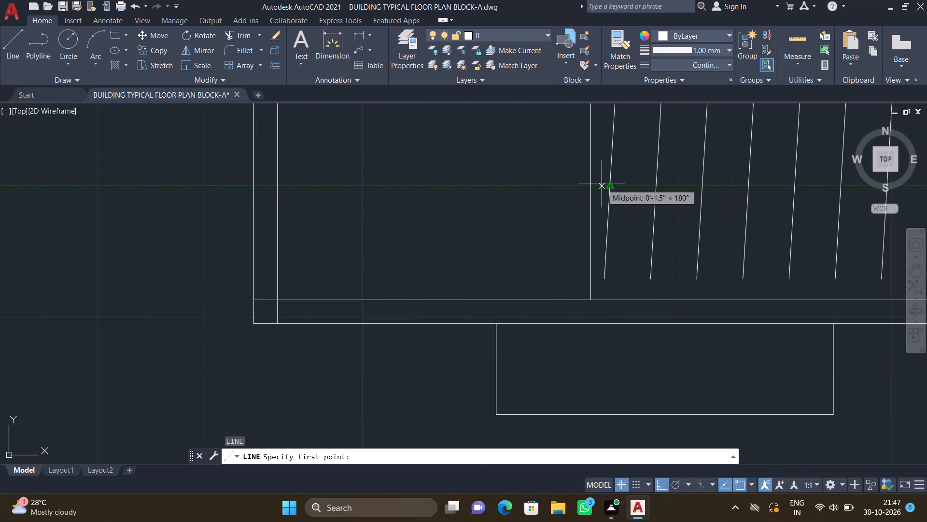
left_click(601, 184)
scroll(870, 259, "down", 2)
scroll(909, 251, "down", 3)
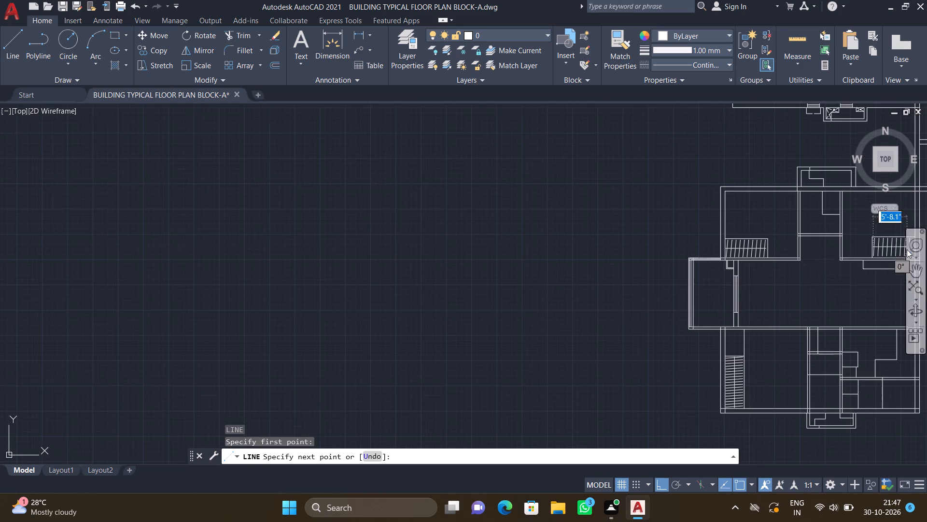
scroll(890, 241, "up", 1)
middle_click_drag(844, 246, 743, 257)
scroll(741, 259, "down", 1)
scroll(803, 260, "up", 3)
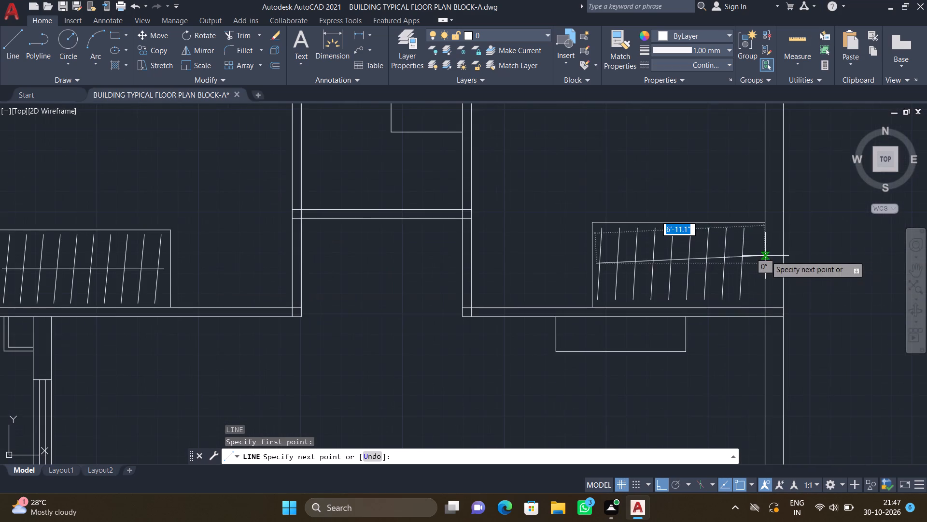
scroll(755, 261, "up", 1)
left_click(755, 265)
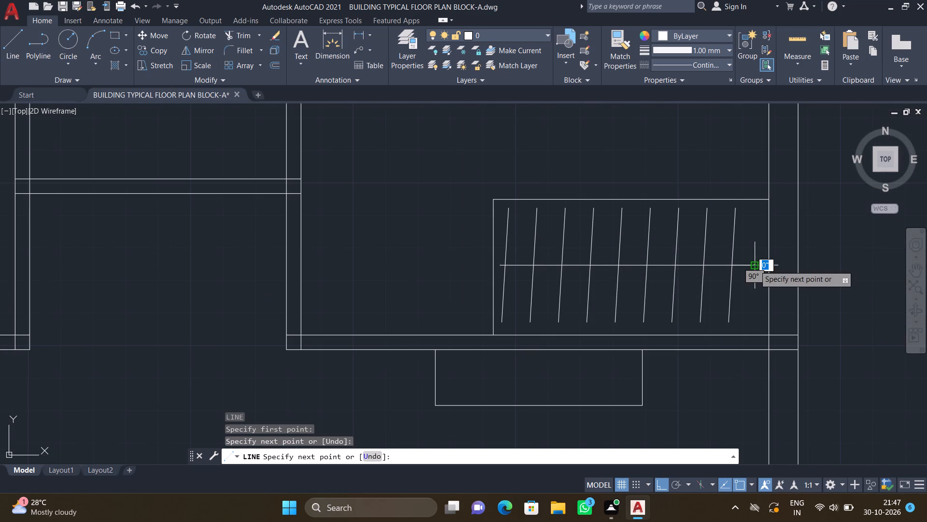
key("Return")
scroll(739, 253, "down", 3)
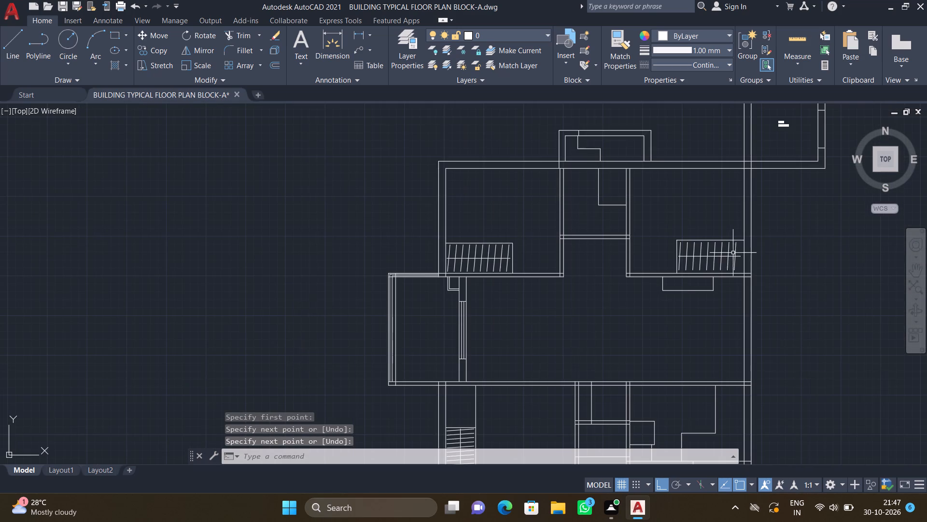
With Ortho off, copy the lower long horizontal window symbol by its top-edge midpoint from the loose symbols into the new unit's upper-left room top wall.
scroll(642, 294, "down", 2)
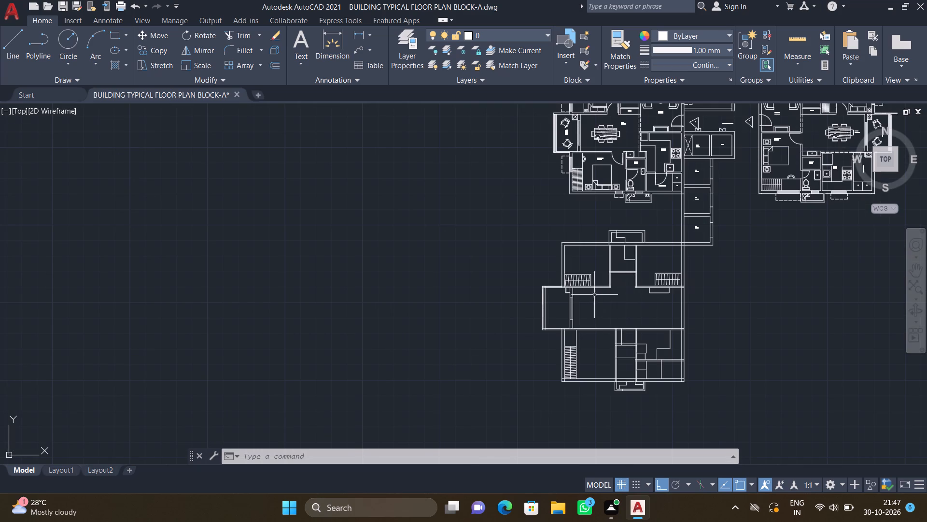
scroll(567, 307, "down", 3)
scroll(529, 159, "up", 2)
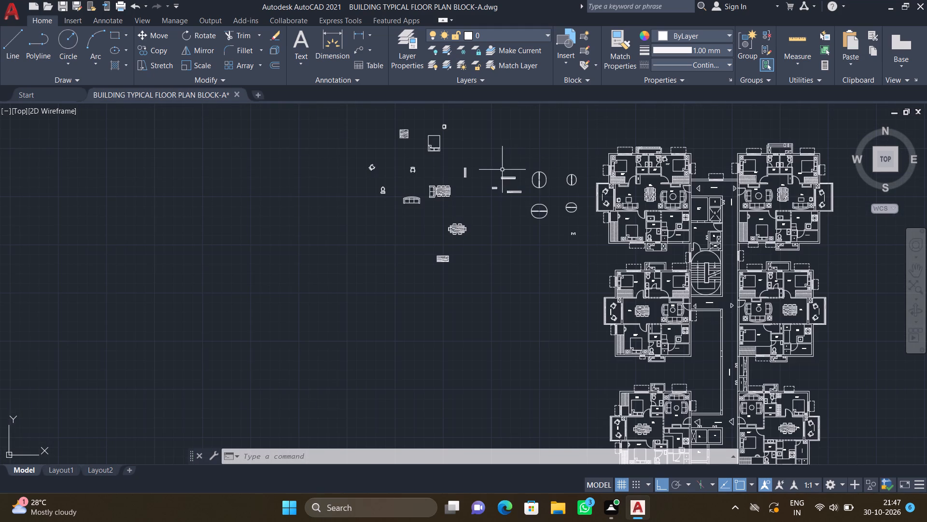
scroll(512, 189, "up", 5)
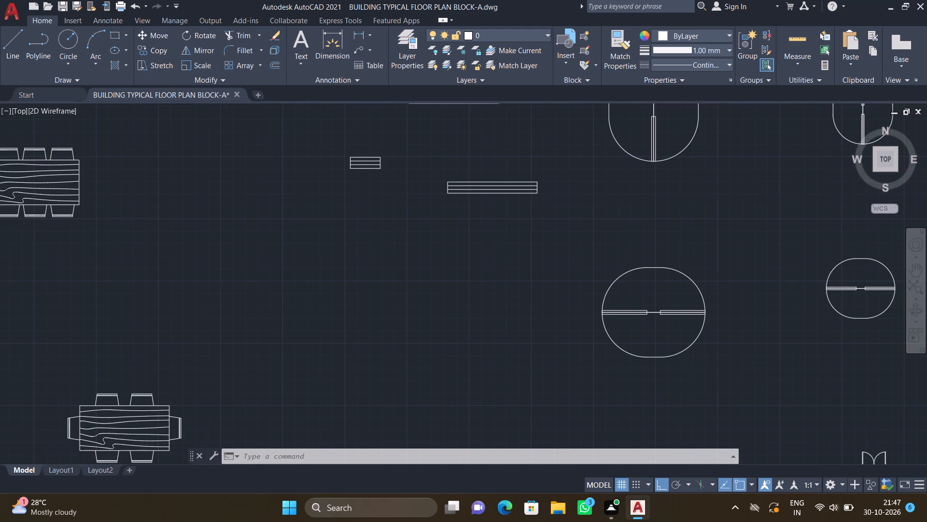
type("CO")
key("Return")
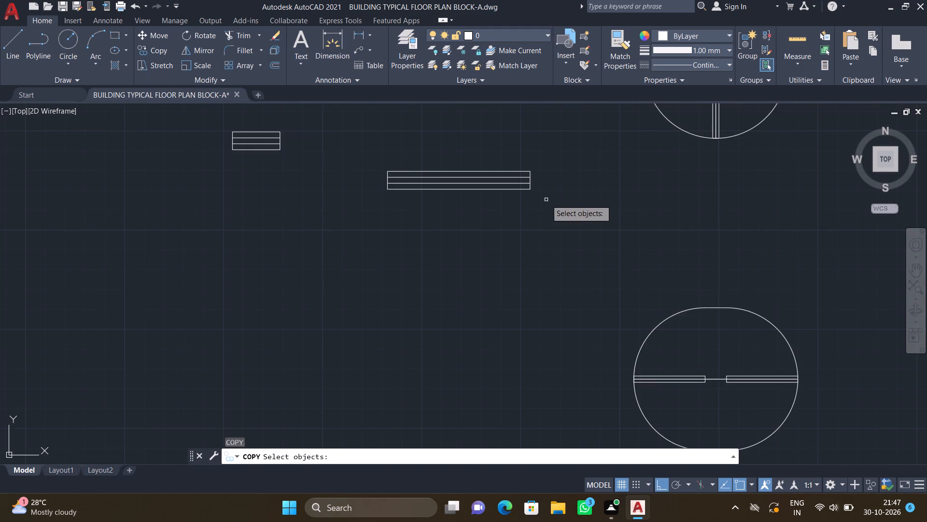
left_click_drag(550, 214, 545, 210)
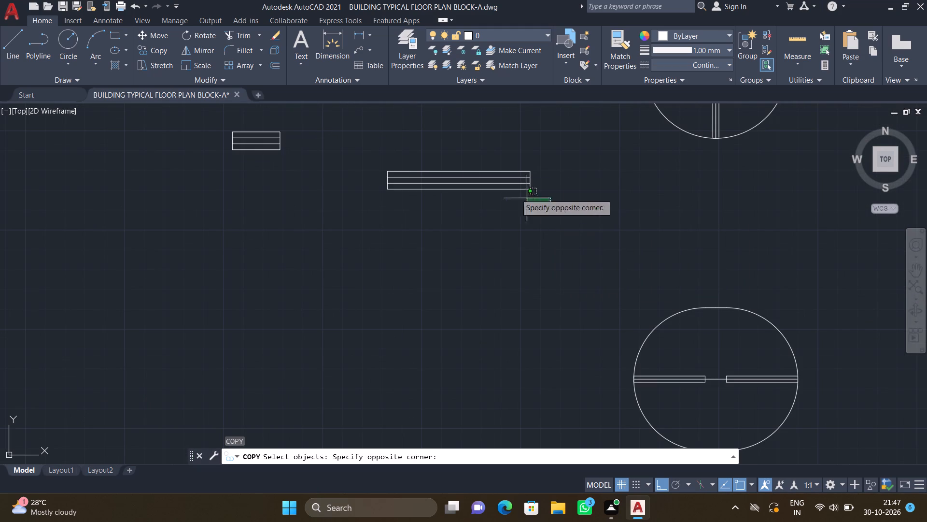
left_click(351, 142)
key("Return")
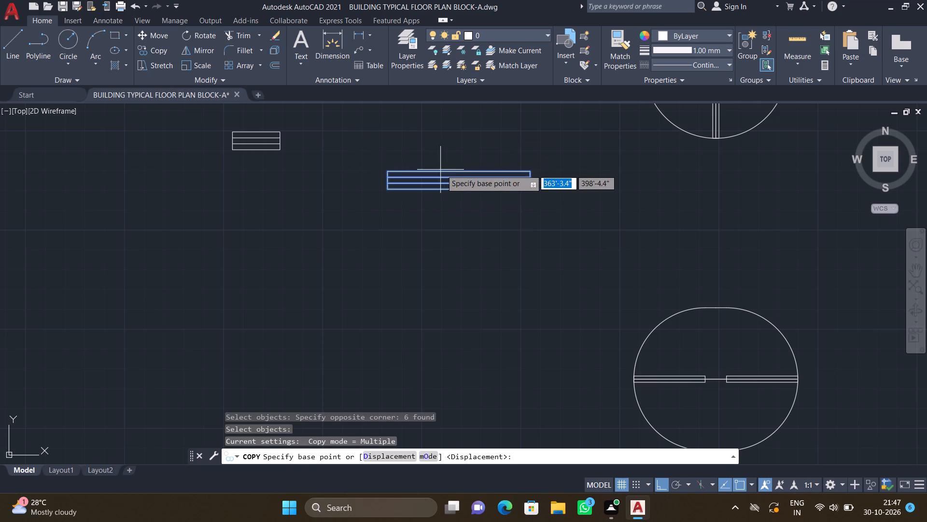
left_click(461, 168)
scroll(451, 218, "down", 3)
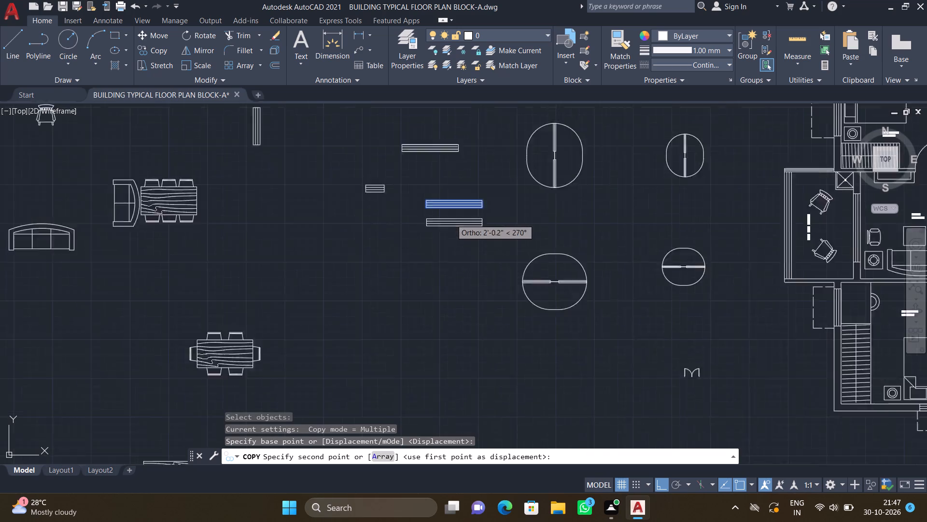
scroll(460, 249, "down", 2)
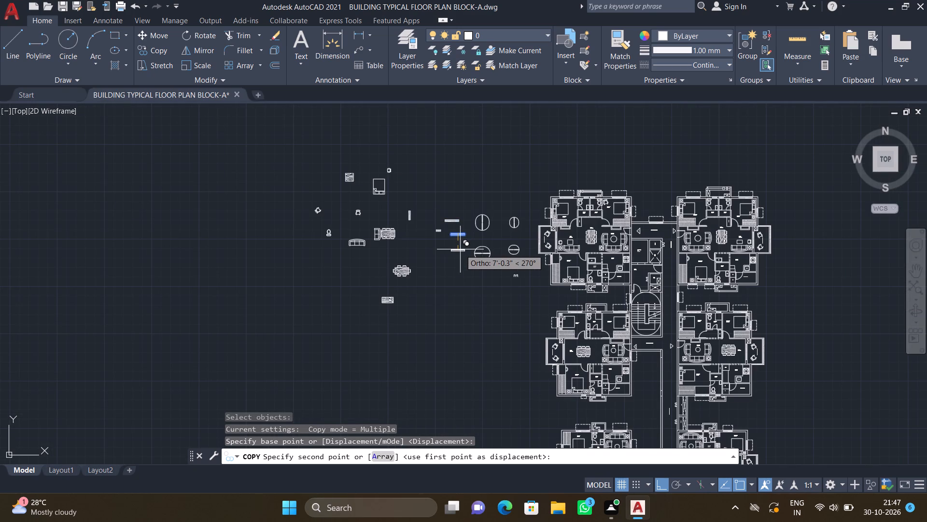
key("F8")
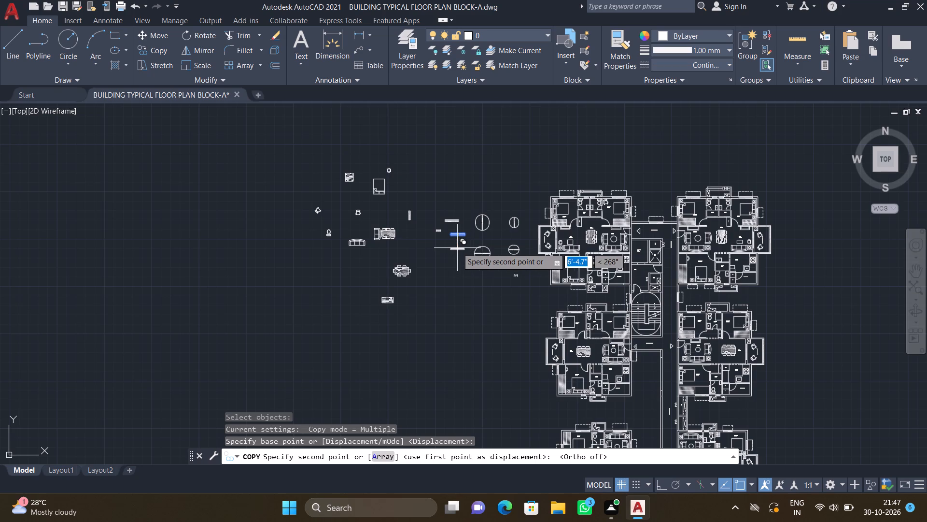
scroll(457, 253, "down", 2)
scroll(482, 324, "down", 2)
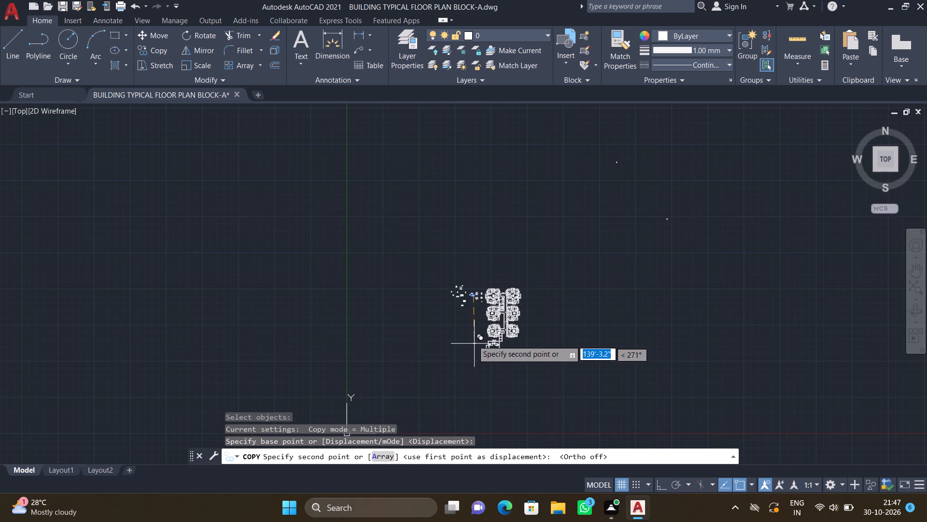
scroll(474, 342, "down", 1)
scroll(479, 380, "up", 2)
scroll(497, 306, "up", 3)
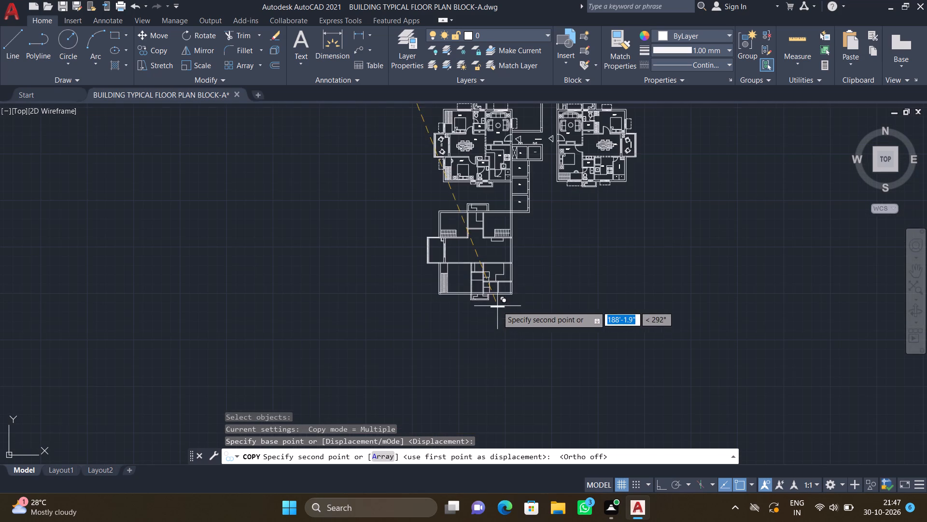
scroll(453, 215, "up", 2)
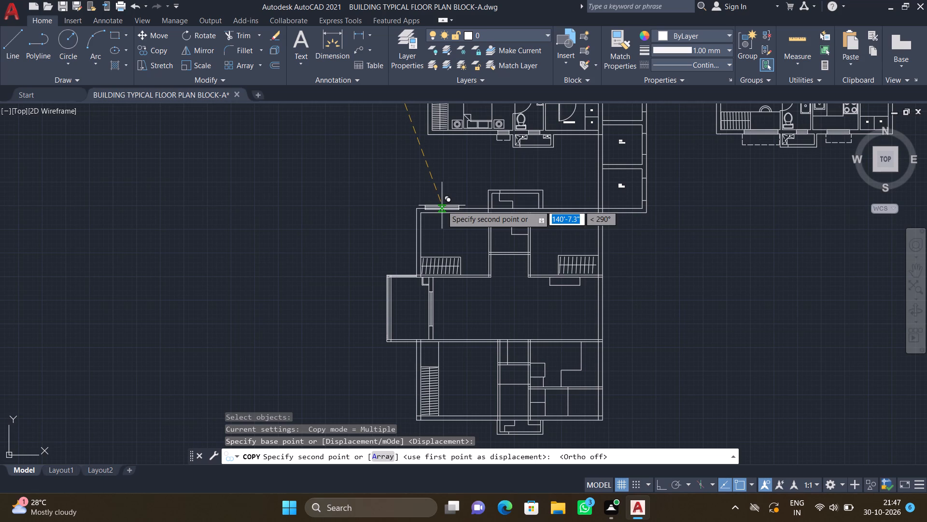
scroll(442, 205, "up", 5)
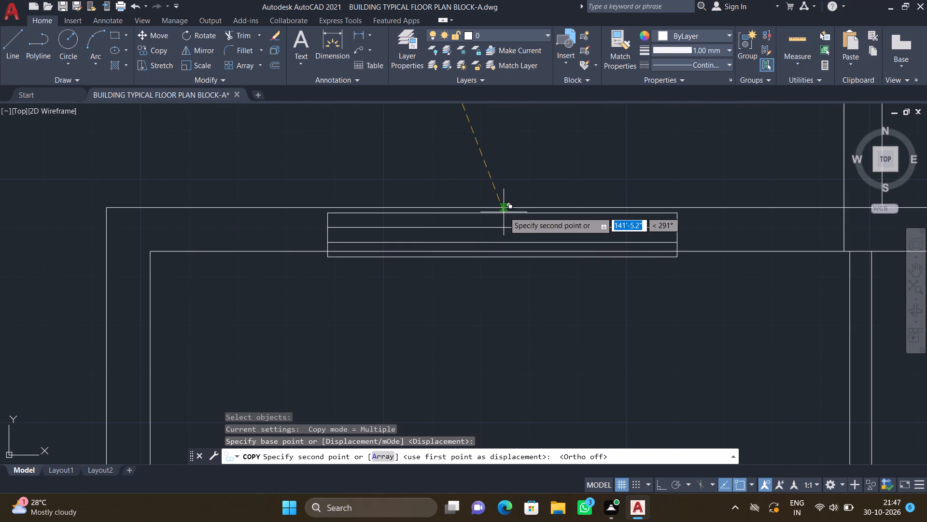
left_click(505, 208)
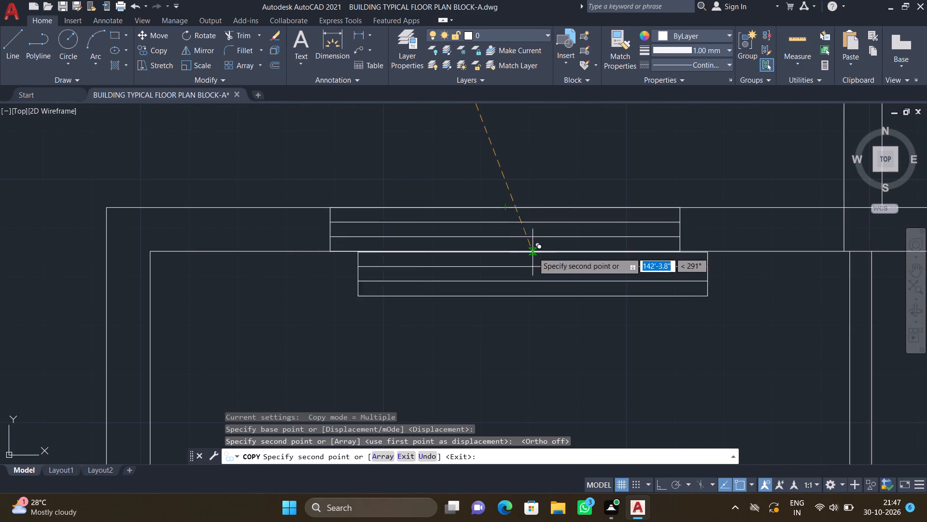
Place another copy of the long window symbol in the upper-right room's top wall, its top edge on the outer wall line.
scroll(534, 252, "down", 3)
scroll(741, 366, "down", 2)
scroll(765, 316, "up", 3)
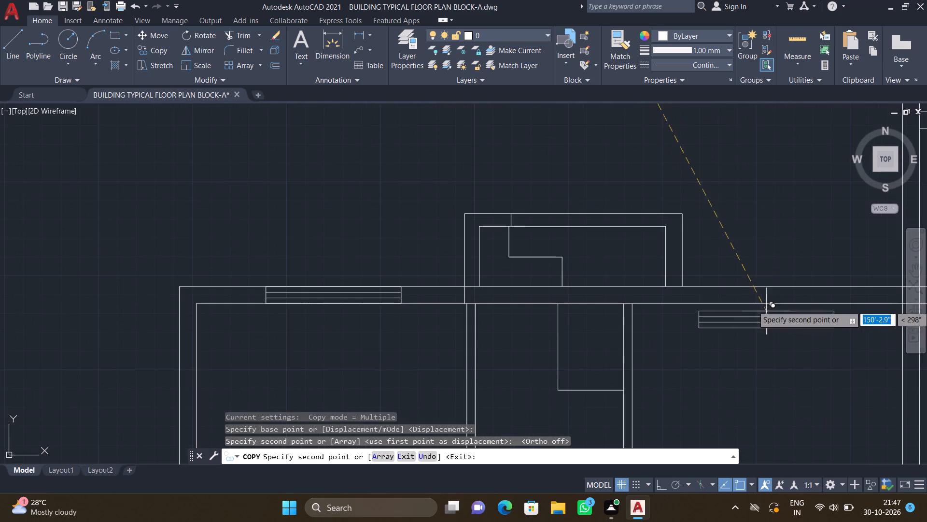
scroll(779, 295, "up", 1)
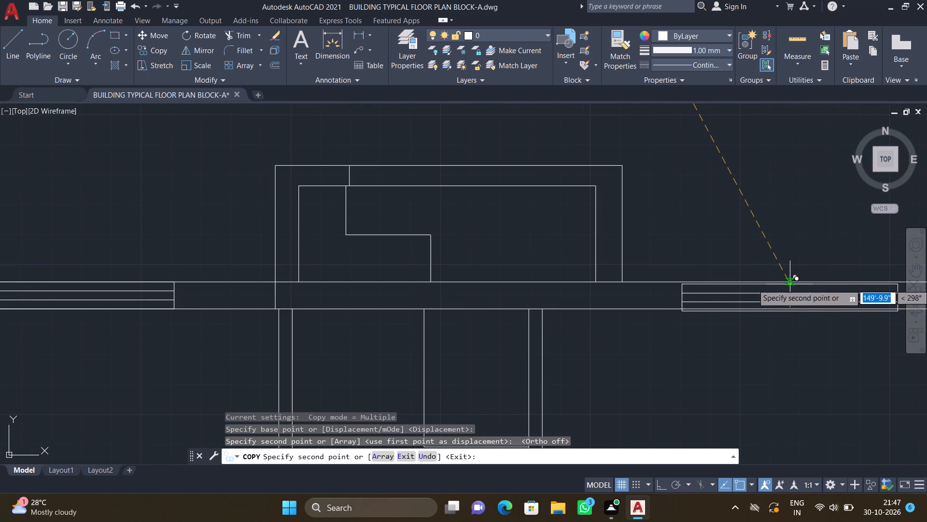
left_click(794, 282)
key("Return")
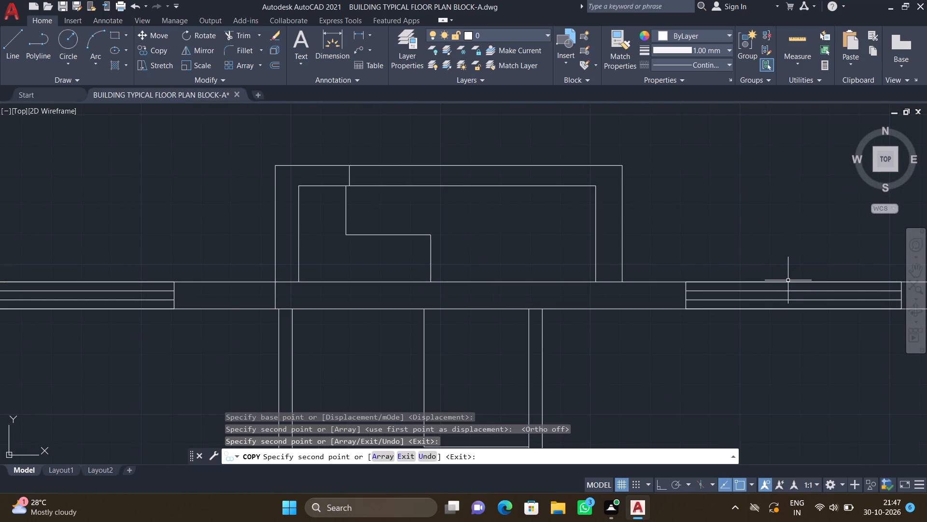
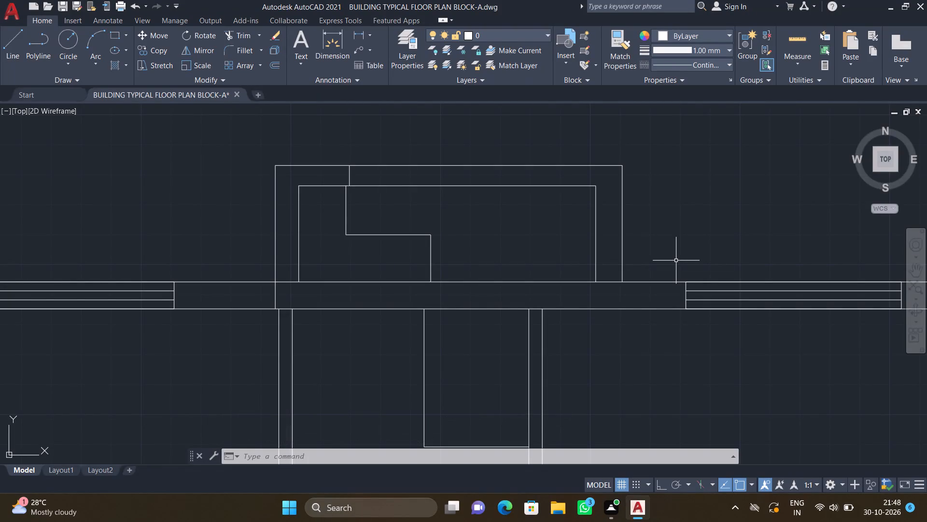
Copy the short horizontal window symbol by its top-left corner from the loose symbols into the new unit's lower-left room bottom wall, near the wall's right end.
scroll(627, 272, "down", 2)
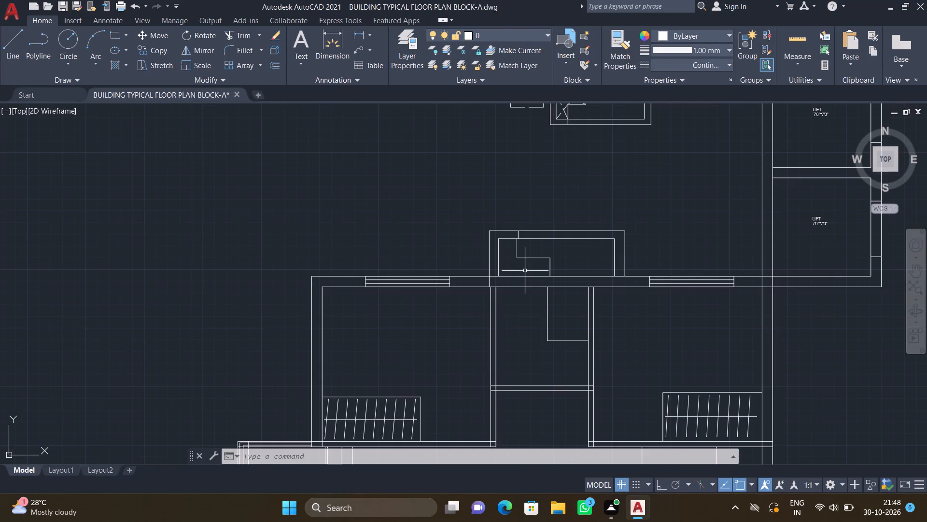
scroll(450, 278, "down", 2)
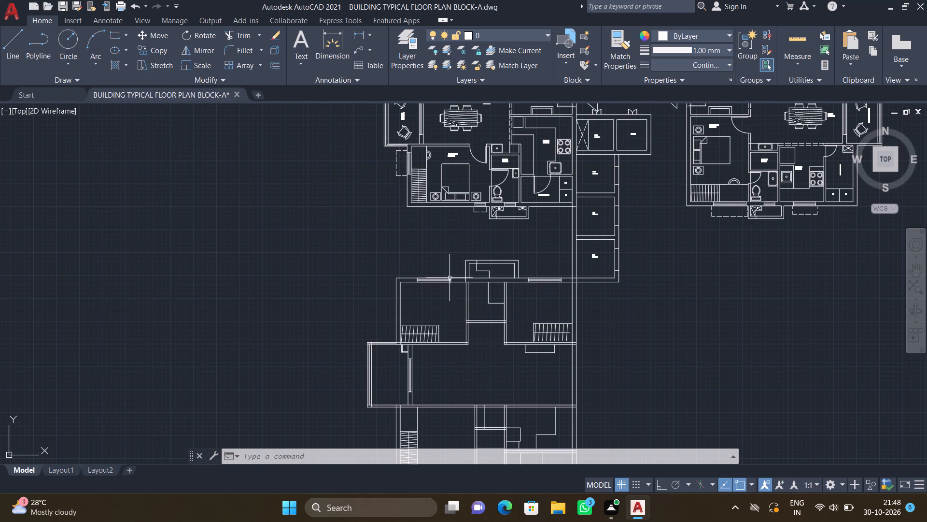
scroll(441, 304, "down", 2)
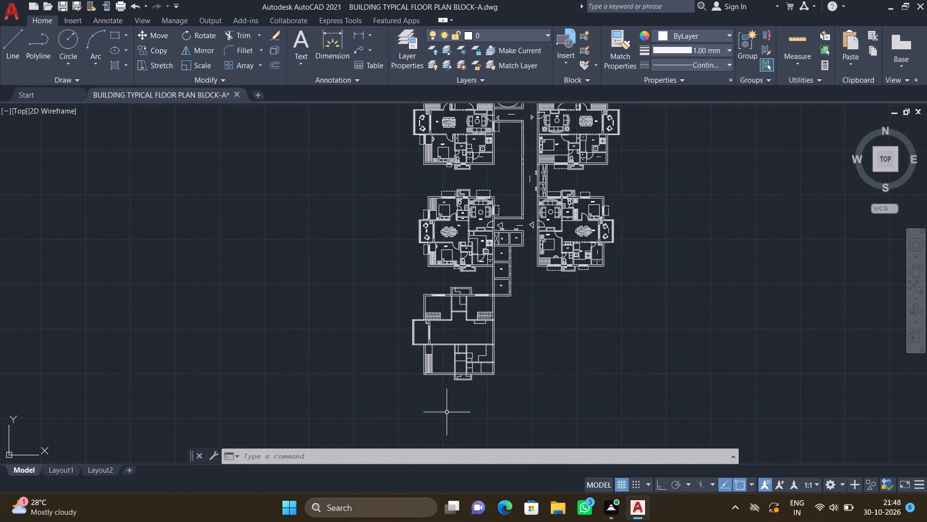
scroll(389, 283, "down", 4)
scroll(350, 218, "up", 4)
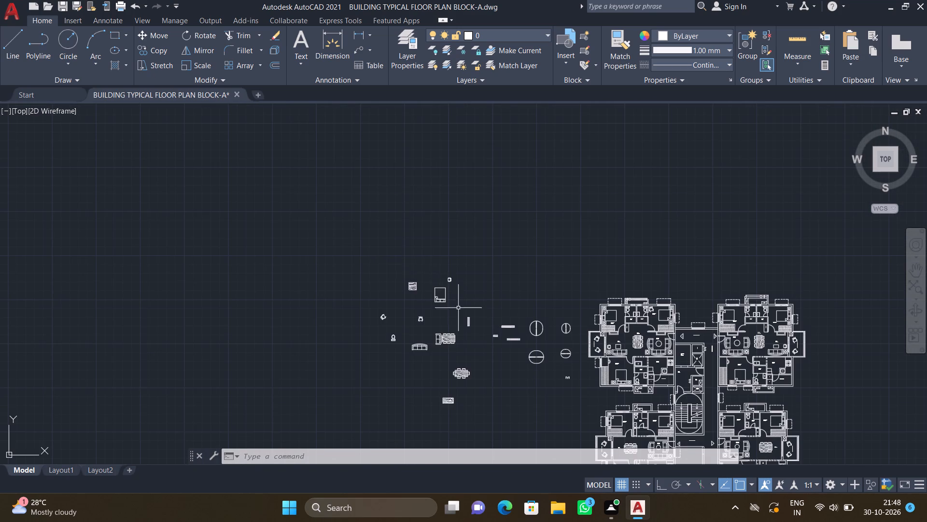
scroll(492, 342, "up", 2)
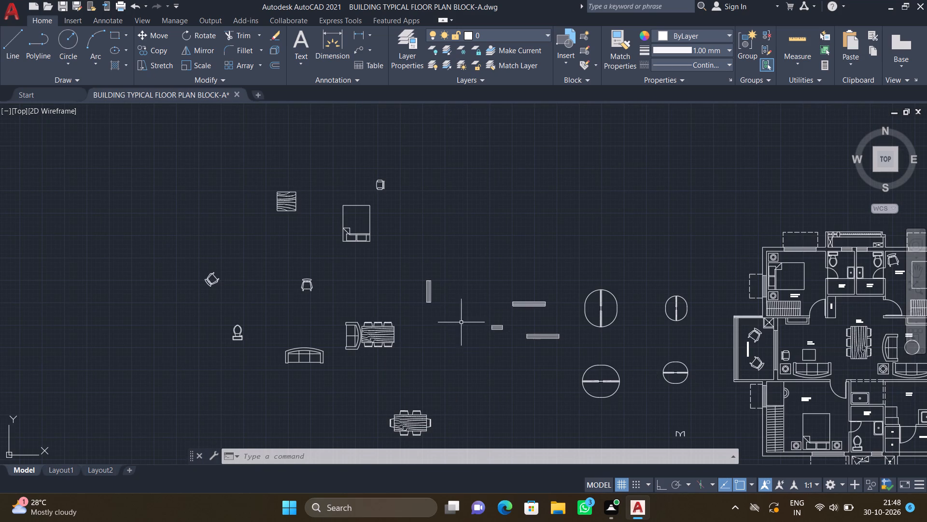
scroll(499, 338, "up", 4)
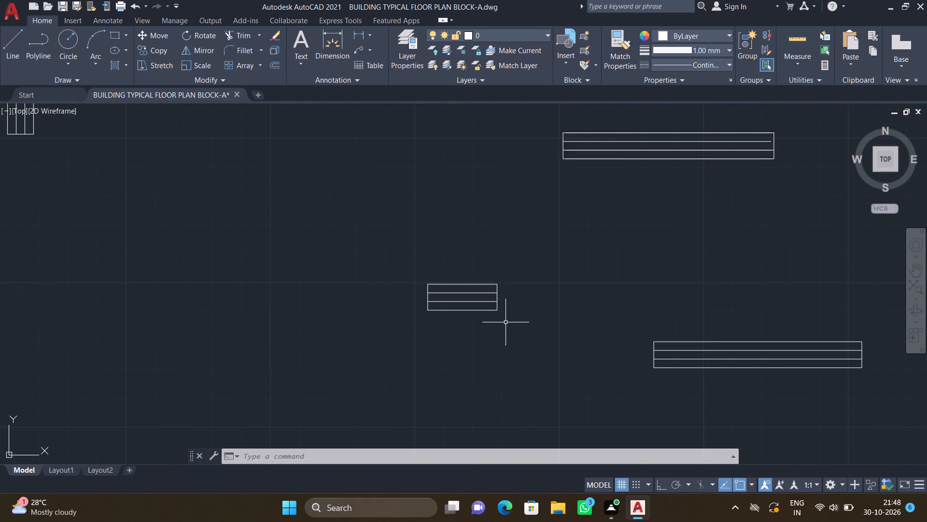
type("CO")
key("Return")
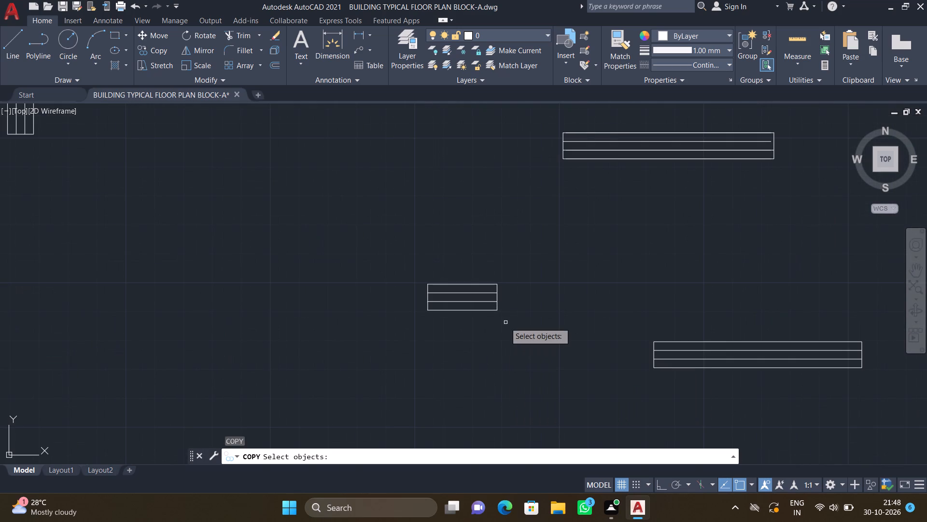
left_click_drag(544, 346, 540, 343)
left_click(374, 231)
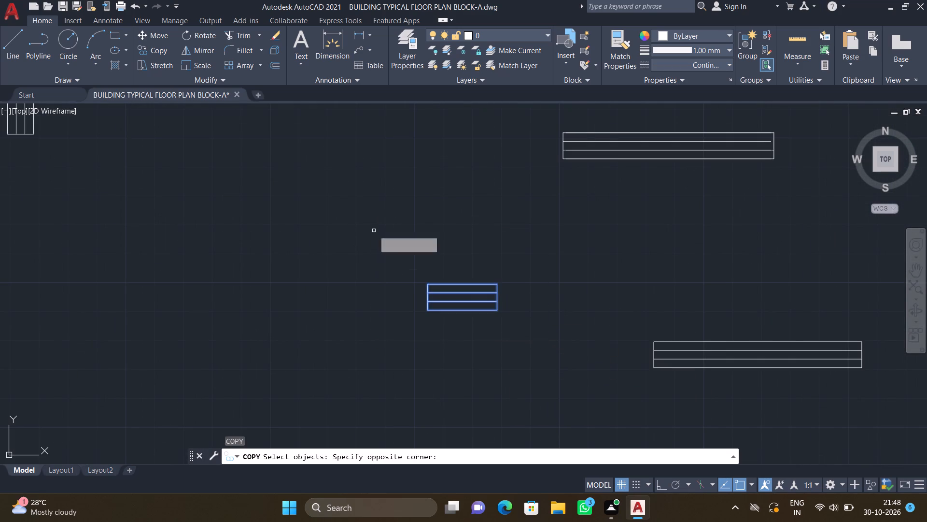
key("Return")
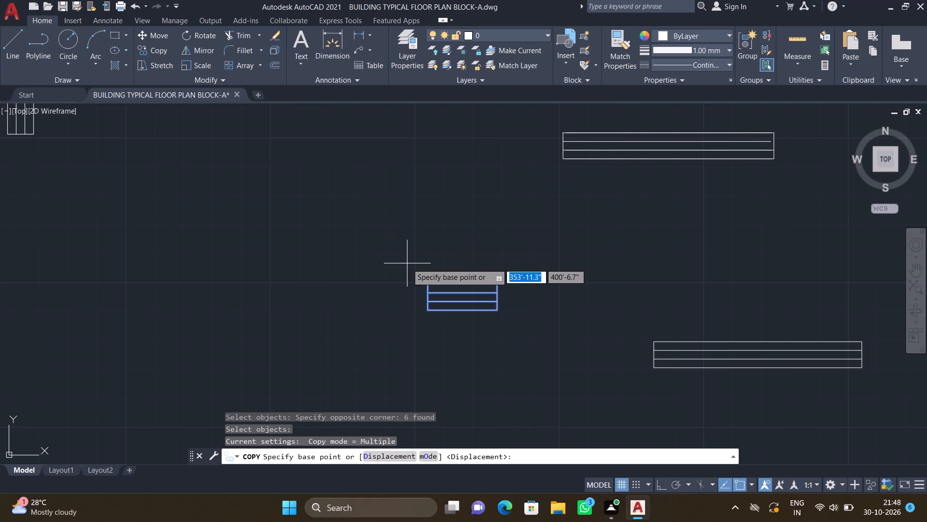
scroll(423, 275, "up", 1)
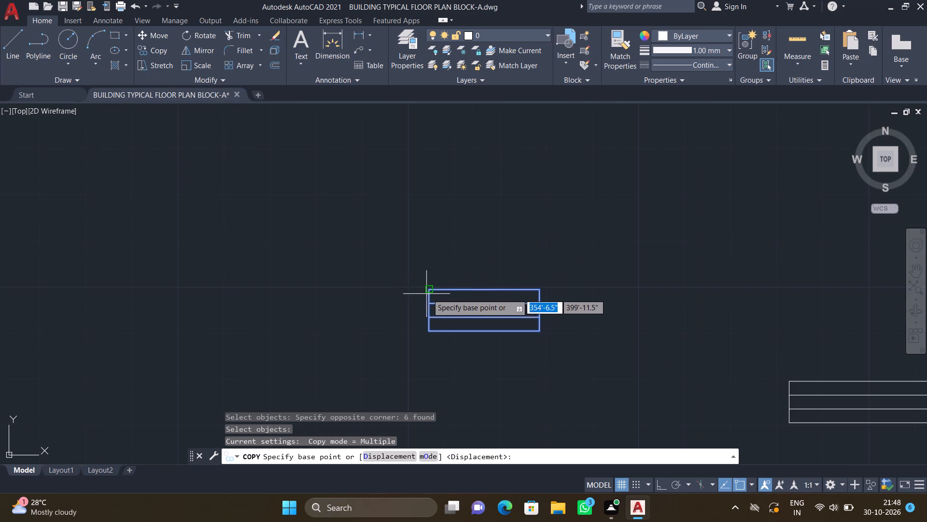
left_click(431, 291)
scroll(479, 328, "down", 9)
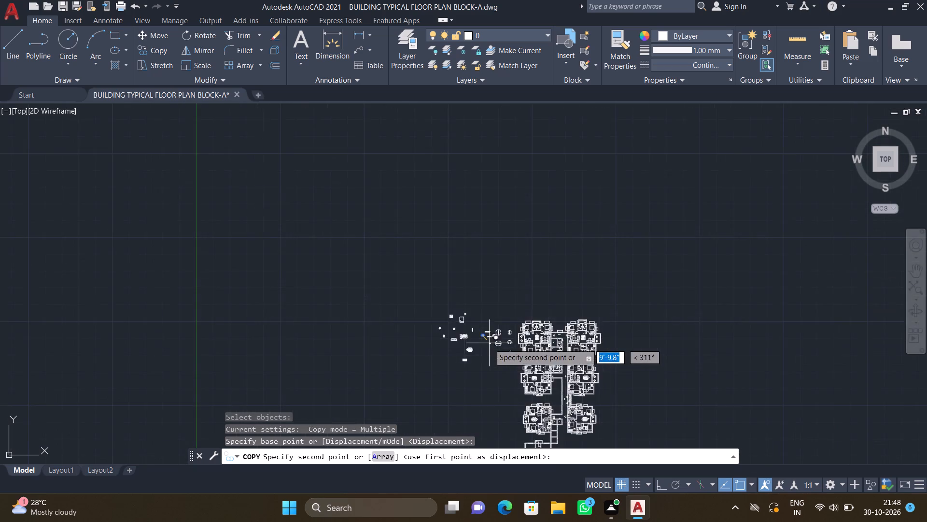
scroll(498, 362, "down", 3)
scroll(502, 418, "down", 1)
scroll(503, 422, "up", 6)
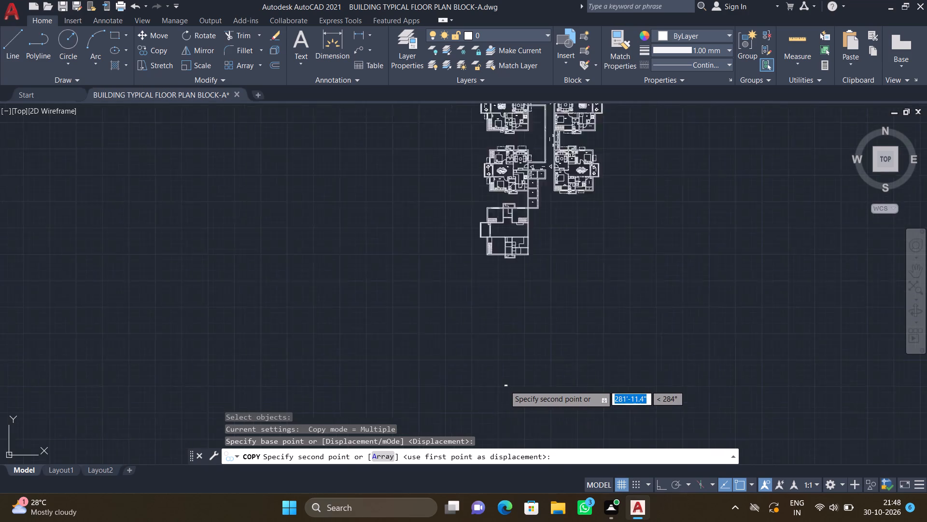
scroll(505, 385, "up", 1)
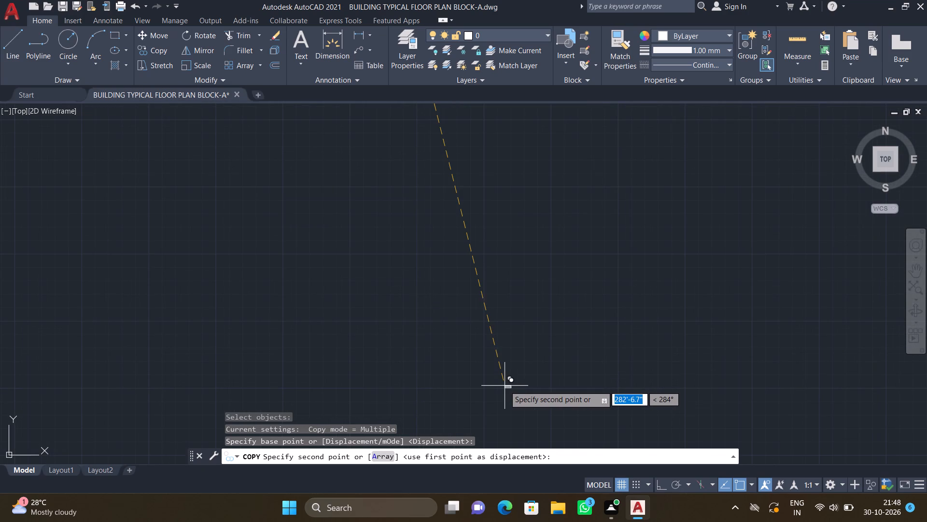
scroll(502, 388, "down", 3)
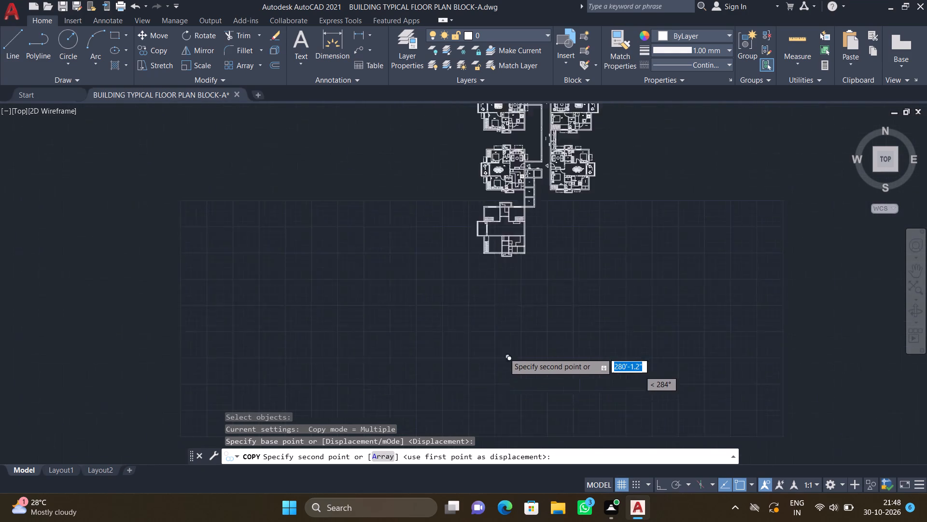
scroll(496, 300, "up", 3)
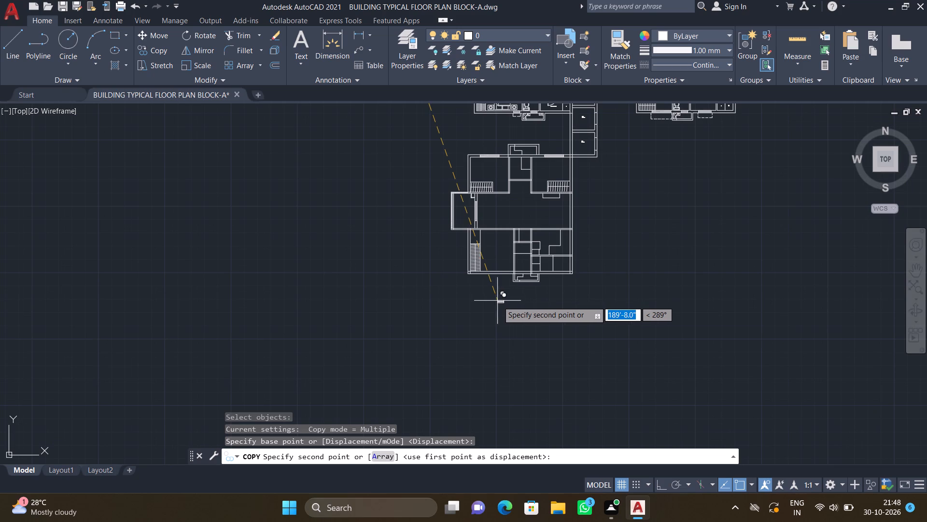
scroll(506, 270, "up", 3)
scroll(476, 300, "up", 2)
scroll(512, 251, "up", 2)
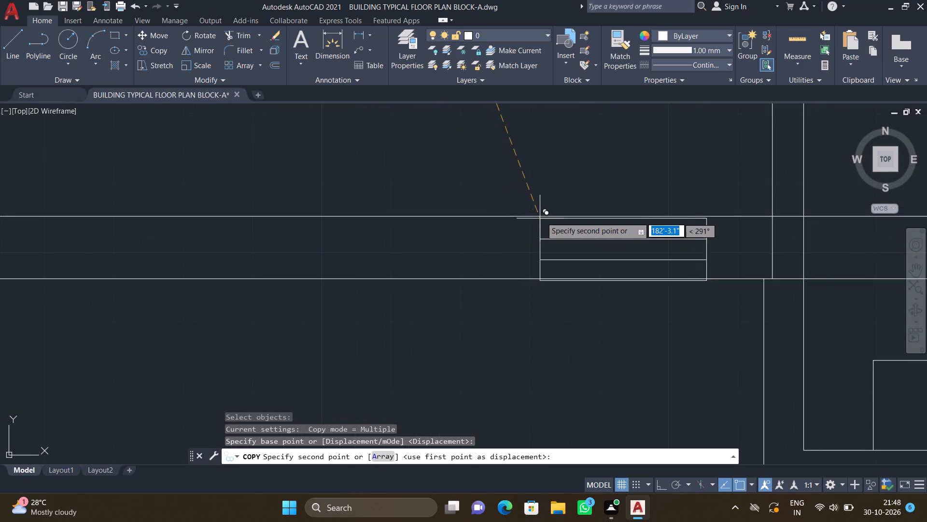
left_click(543, 217)
Place another copy of the short window in the bottom wall of the narrow room above the lower projection, top edge on the inner wall line.
scroll(559, 236, "down", 3)
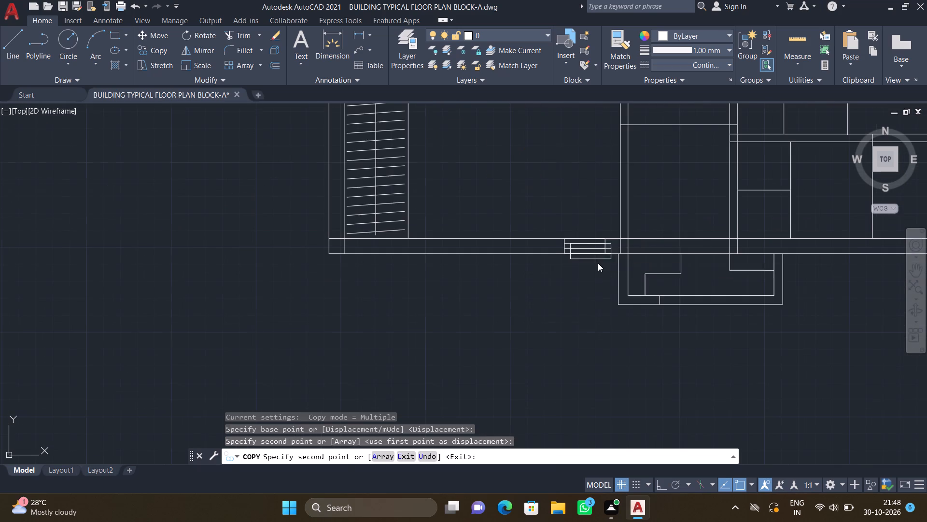
scroll(698, 269, "up", 1)
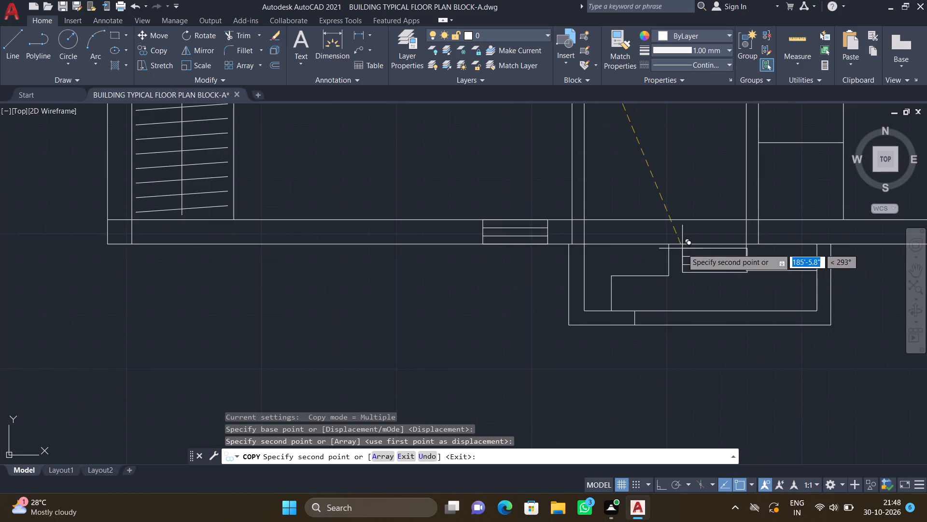
scroll(666, 226, "up", 5)
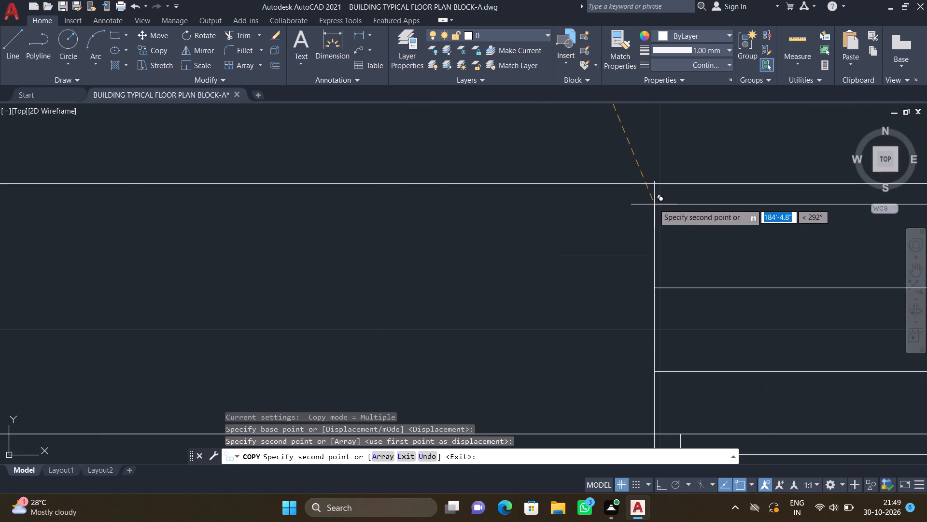
left_click(652, 184)
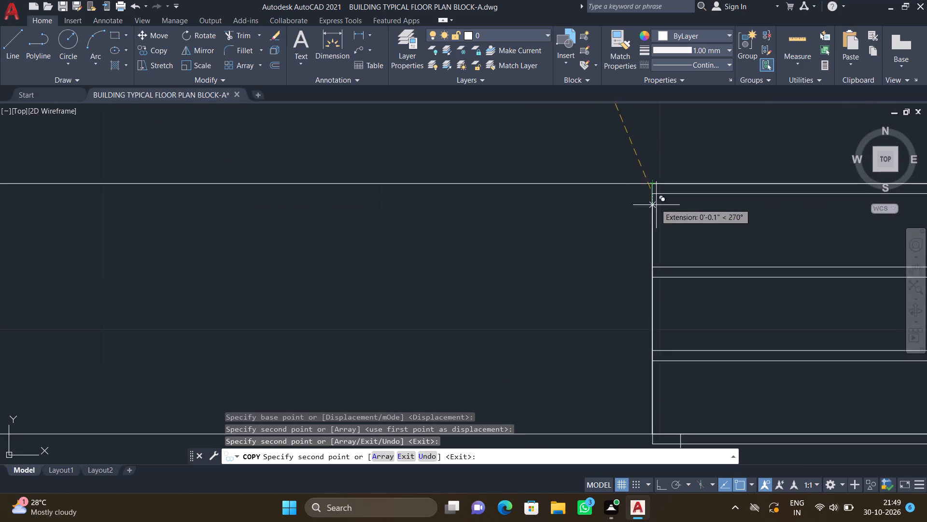
Place a third short window copy in the top wall of the middle room below the upper projection, aligned to the outer wall line.
scroll(675, 265, "down", 4)
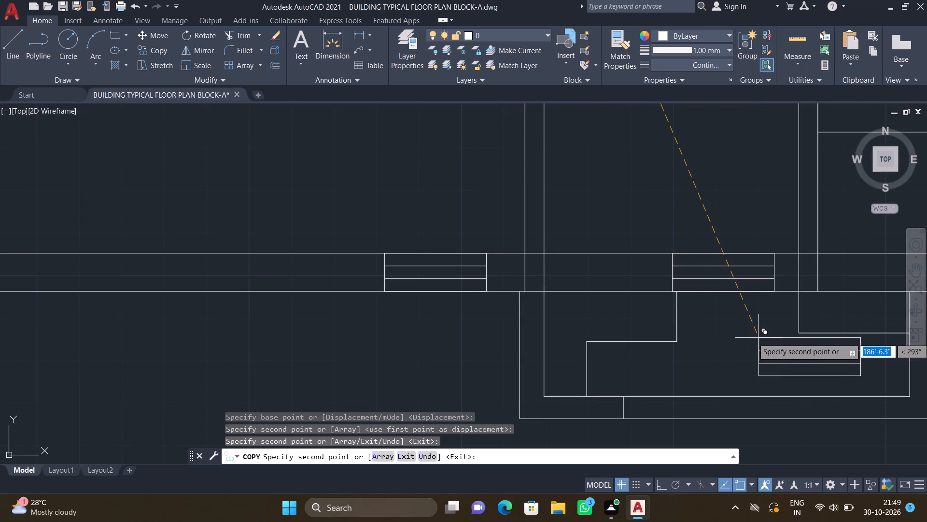
scroll(666, 330, "down", 4)
scroll(642, 232, "down", 2)
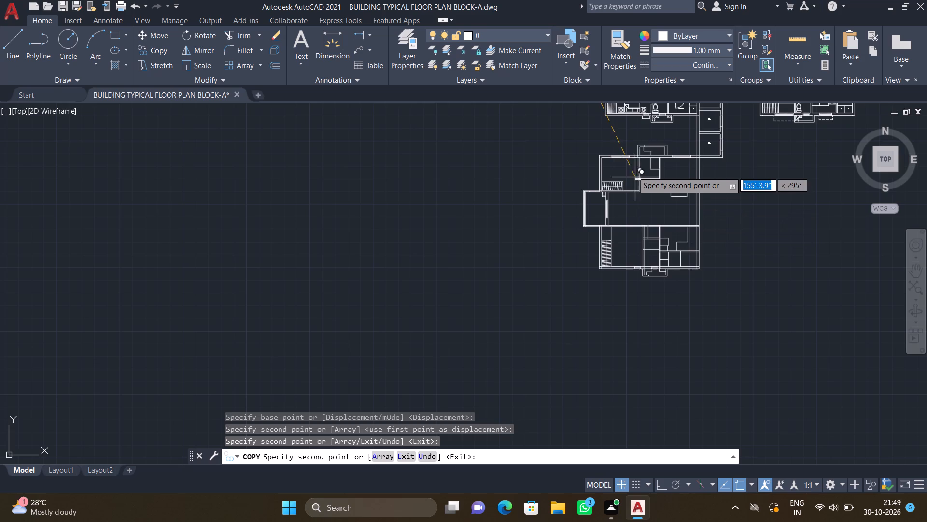
scroll(637, 151, "up", 3)
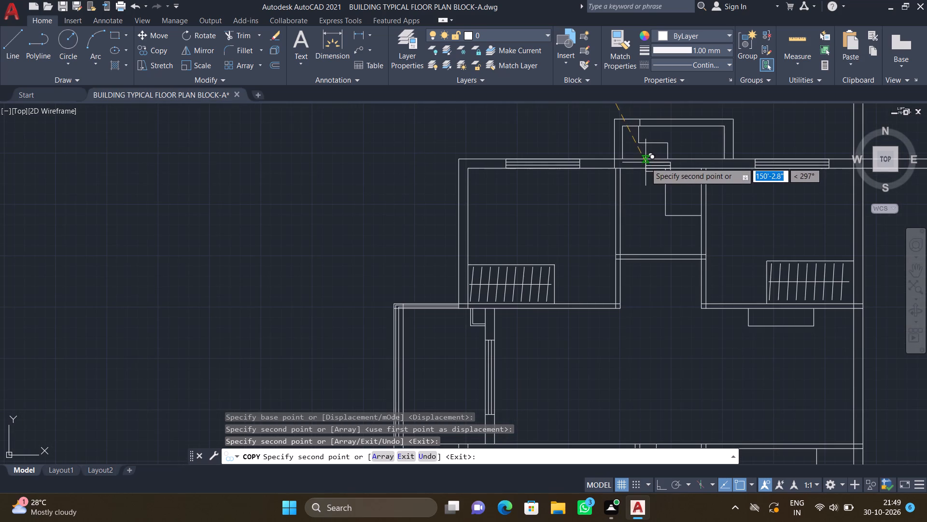
scroll(683, 167, "up", 2)
scroll(642, 150, "up", 2)
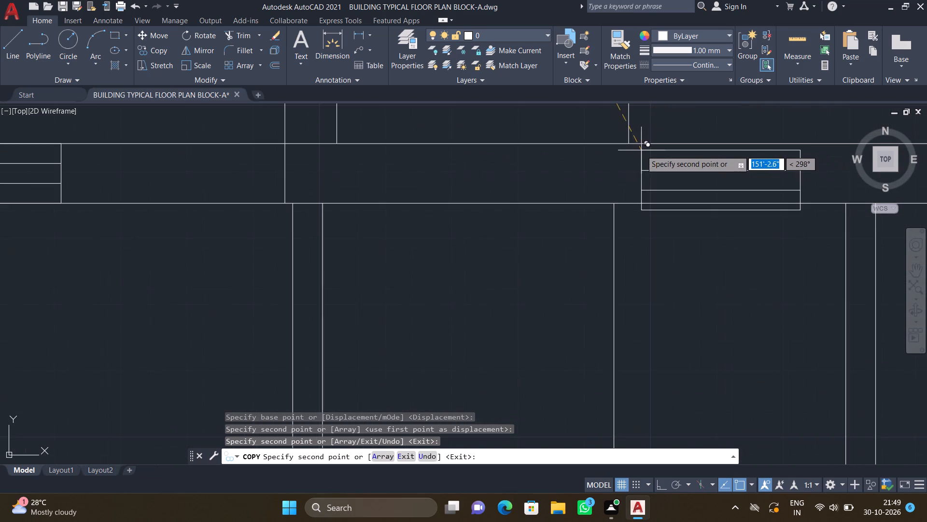
scroll(634, 147, "up", 2)
left_click(631, 139)
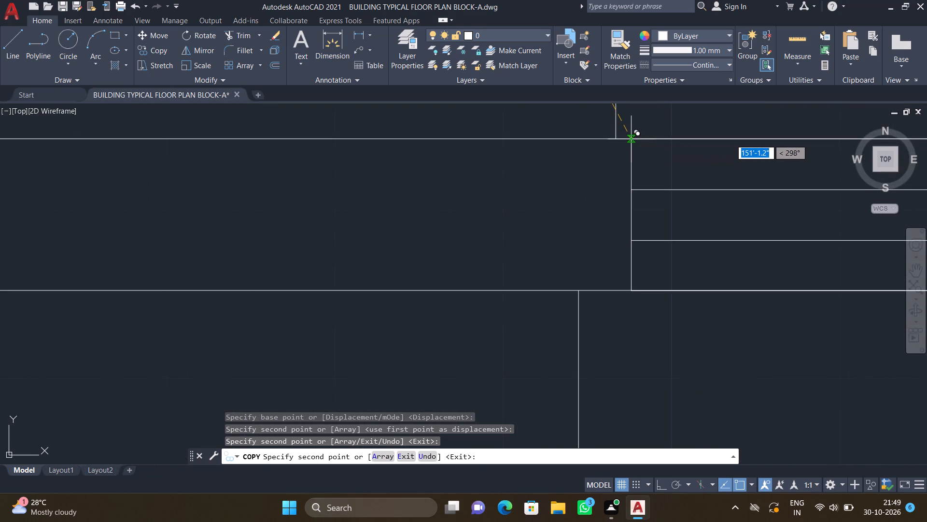
scroll(674, 241, "down", 4)
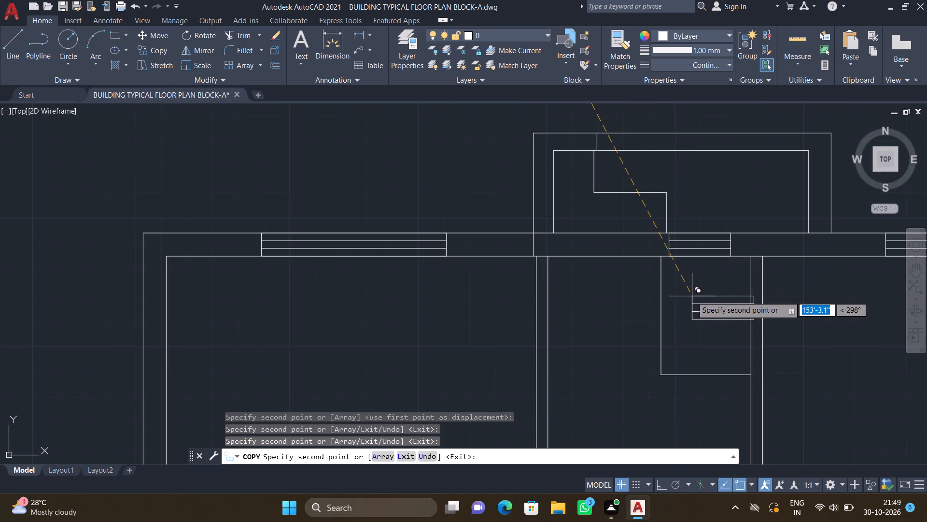
scroll(697, 313, "down", 3)
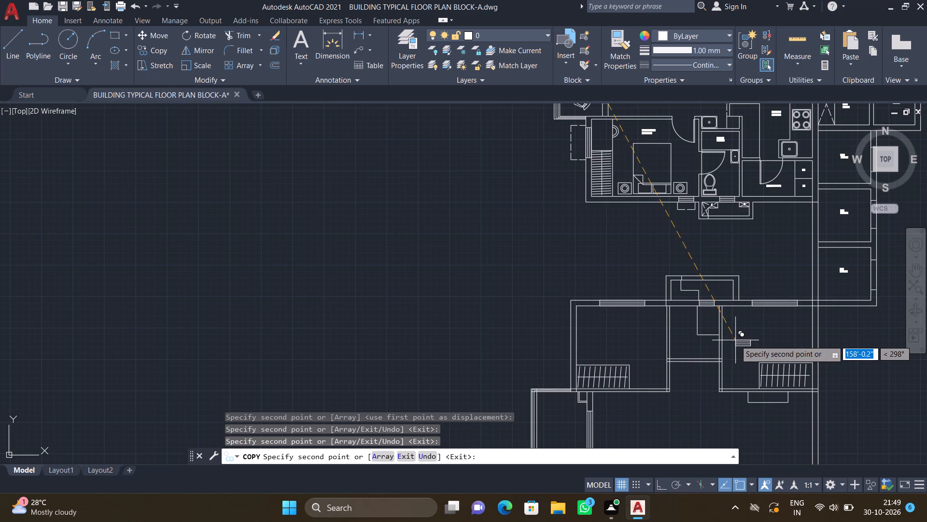
key("Return")
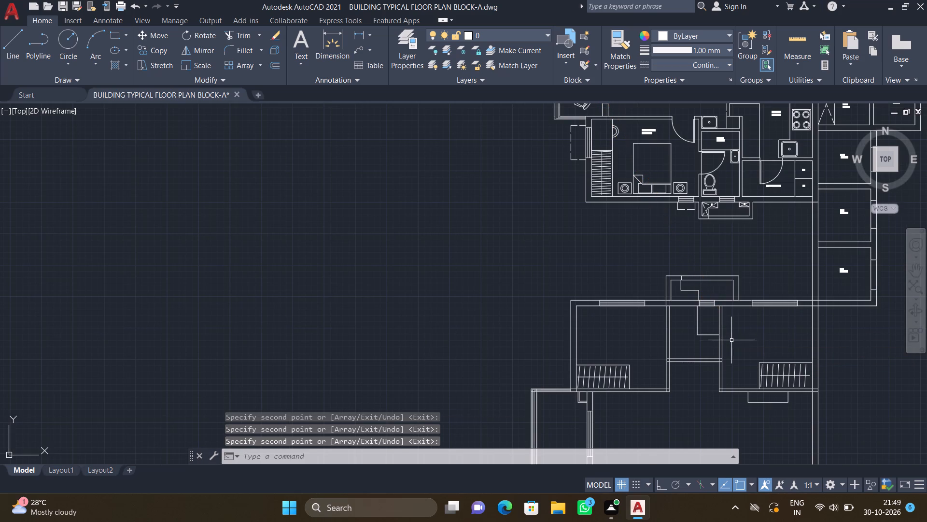
Copy the vertical window symbol by its top-left corner from the loose symbols into the upper-left room's left wall, just above the wardrobe.
scroll(627, 363, "down", 4)
scroll(538, 178, "up", 3)
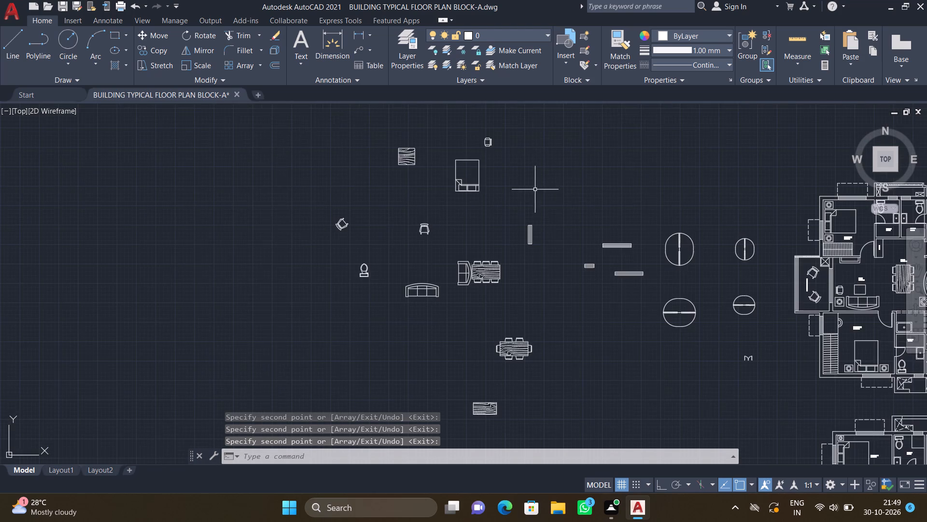
scroll(533, 250, "up", 2)
type("CO")
key("Return")
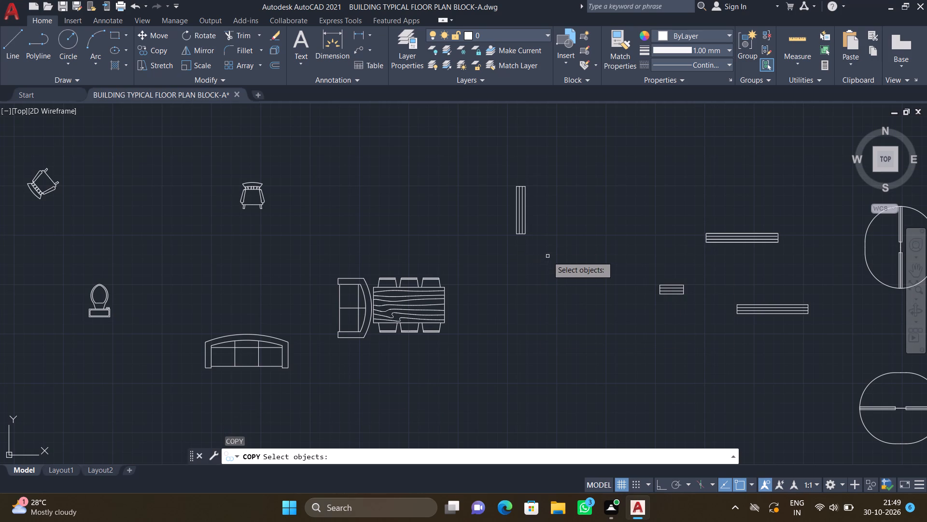
left_click(548, 256)
left_click(491, 153)
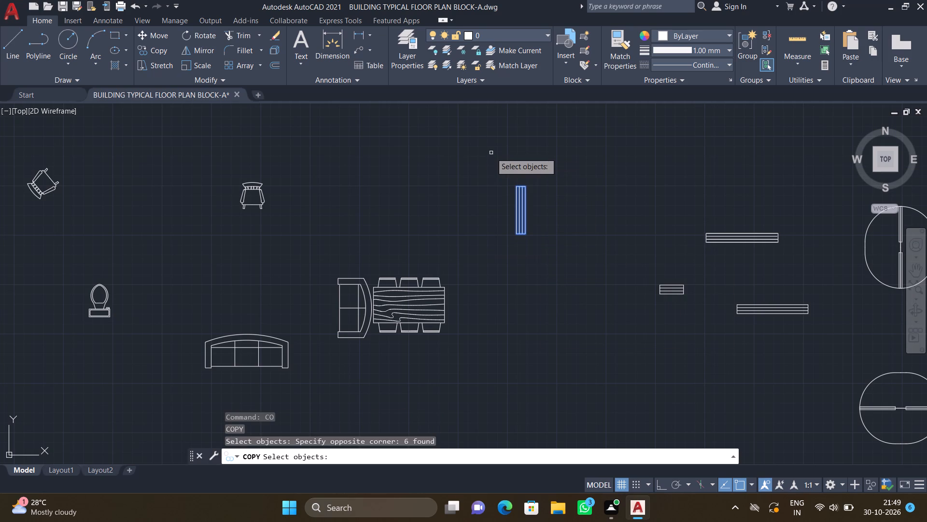
key("Return")
scroll(513, 200, "up", 1)
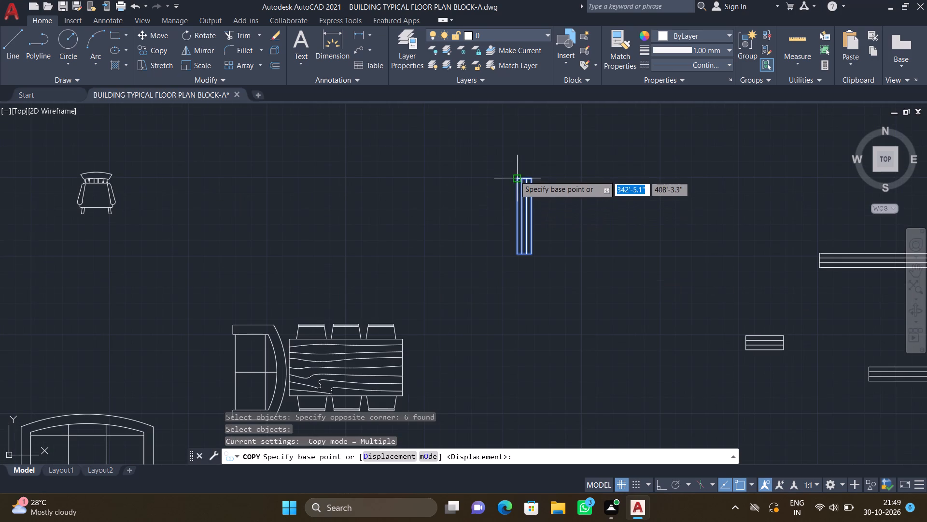
left_click_drag(516, 175, 518, 182)
scroll(528, 246, "down", 6)
scroll(540, 313, "down", 1)
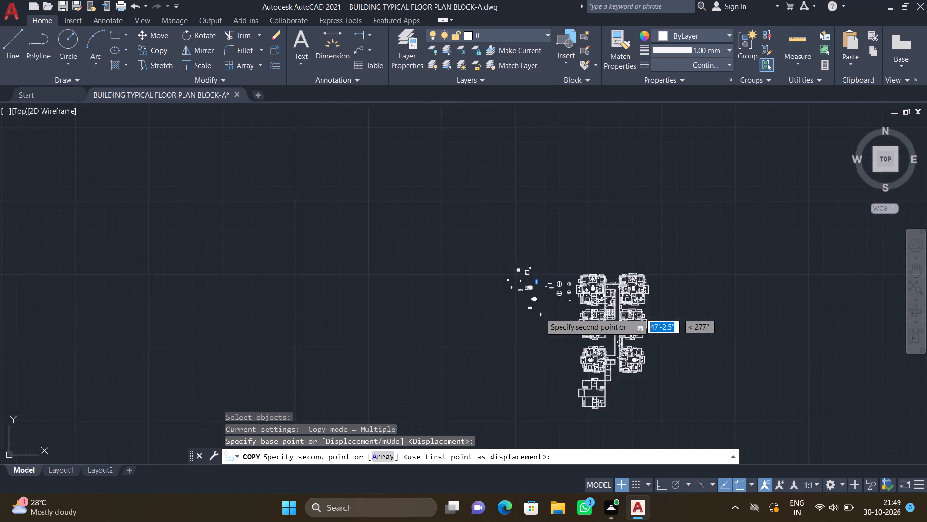
scroll(540, 313, "down", 2)
scroll(558, 377, "up", 3)
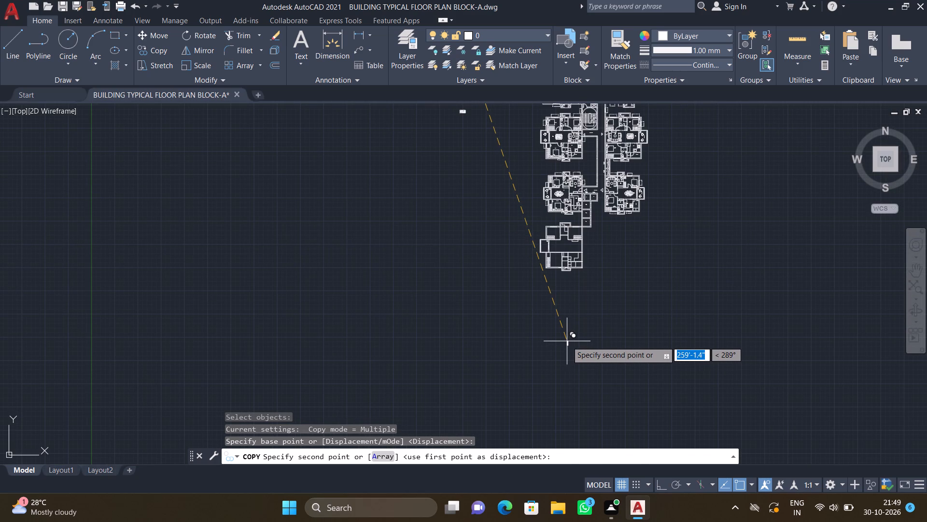
scroll(544, 237, "up", 2)
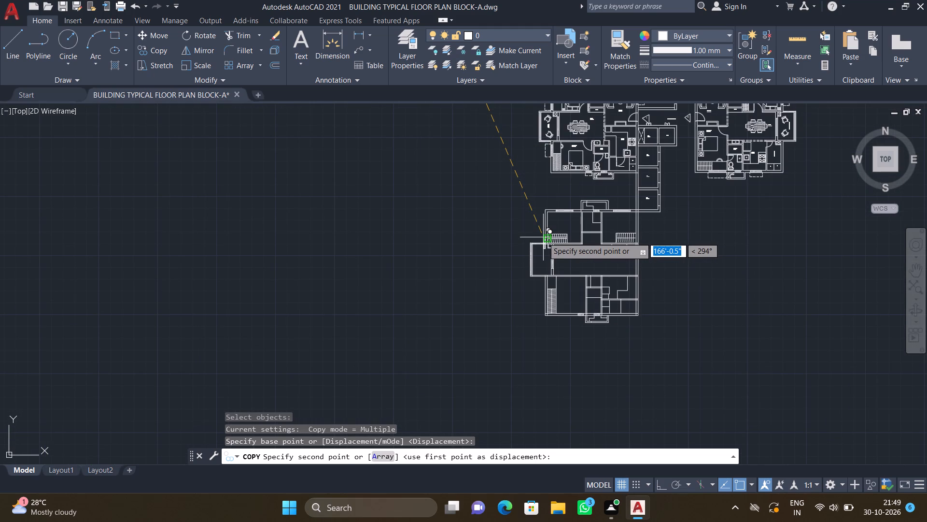
scroll(543, 238, "up", 2)
scroll(548, 197, "up", 1)
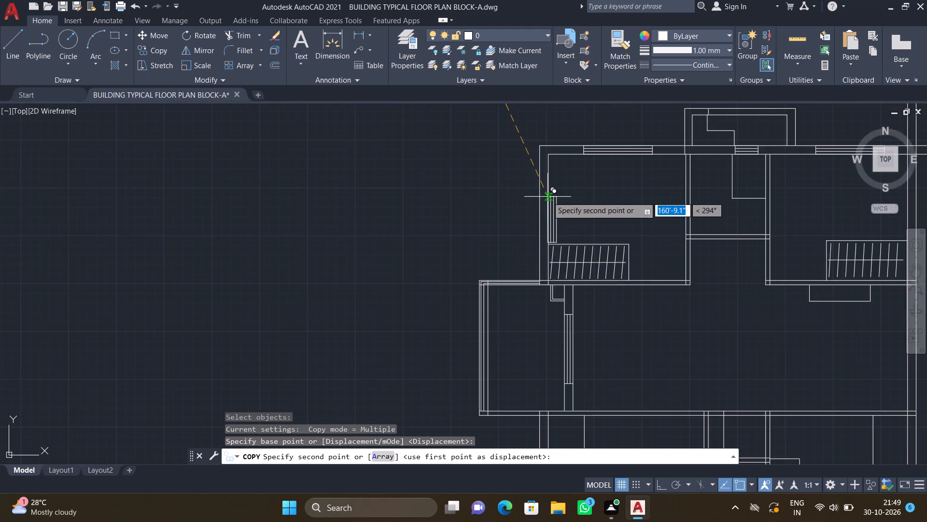
scroll(548, 197, "up", 3)
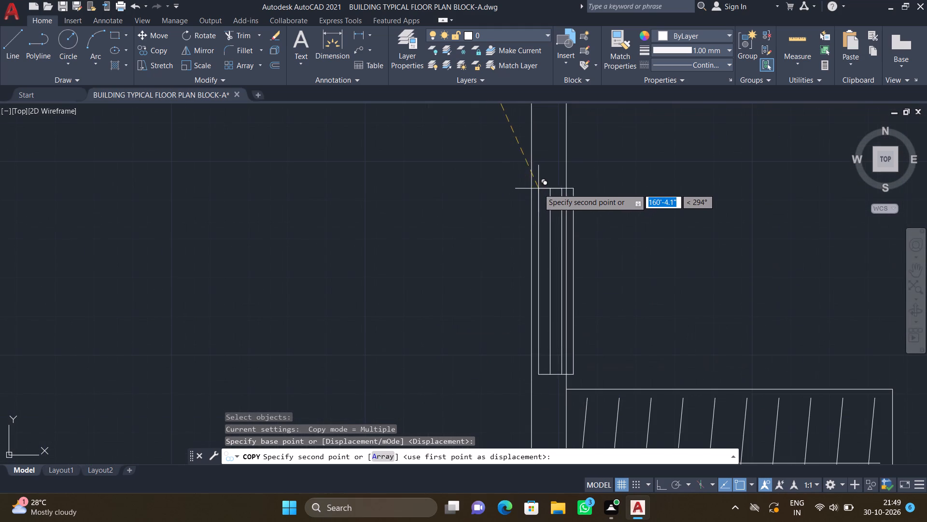
scroll(538, 188, "up", 3)
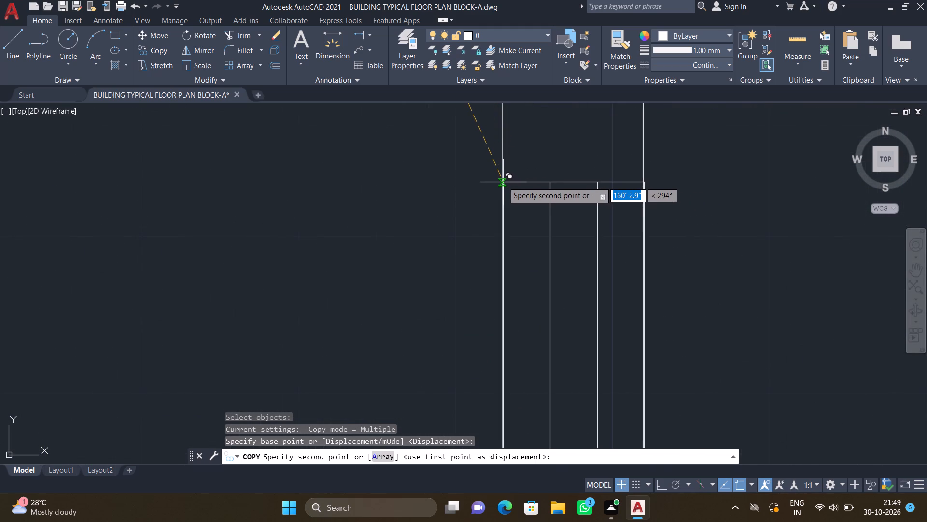
left_click(502, 181)
Place a second vertical window copy in the right wall of the large central hall, its left edge on the inner wall line.
scroll(502, 181, "down", 4)
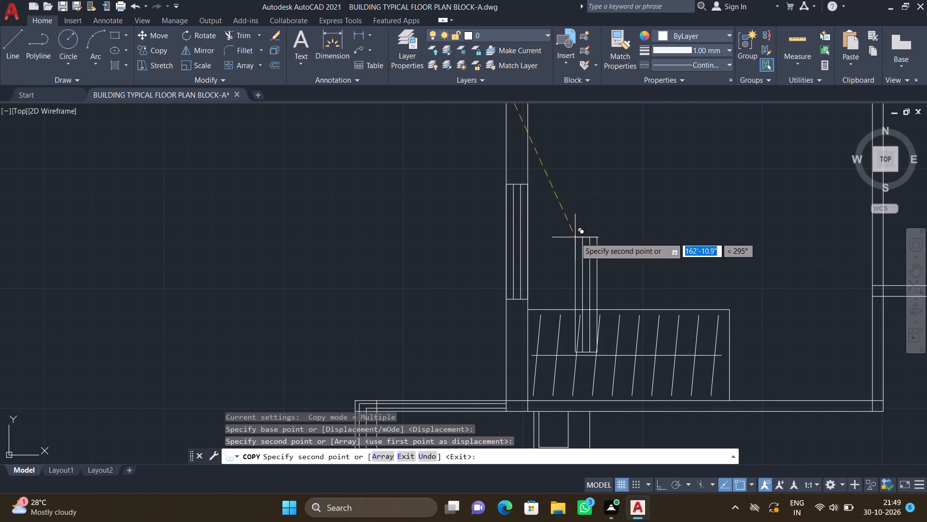
scroll(588, 239, "down", 1)
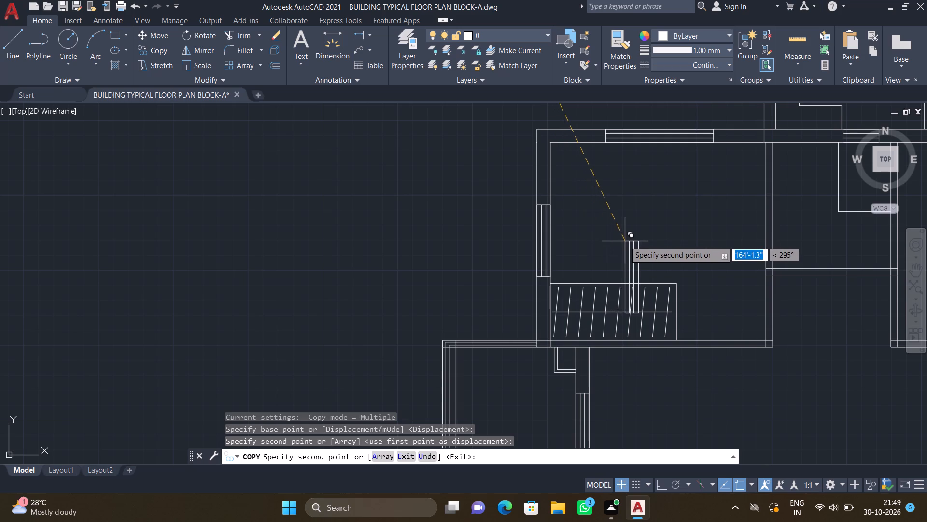
scroll(626, 239, "down", 3)
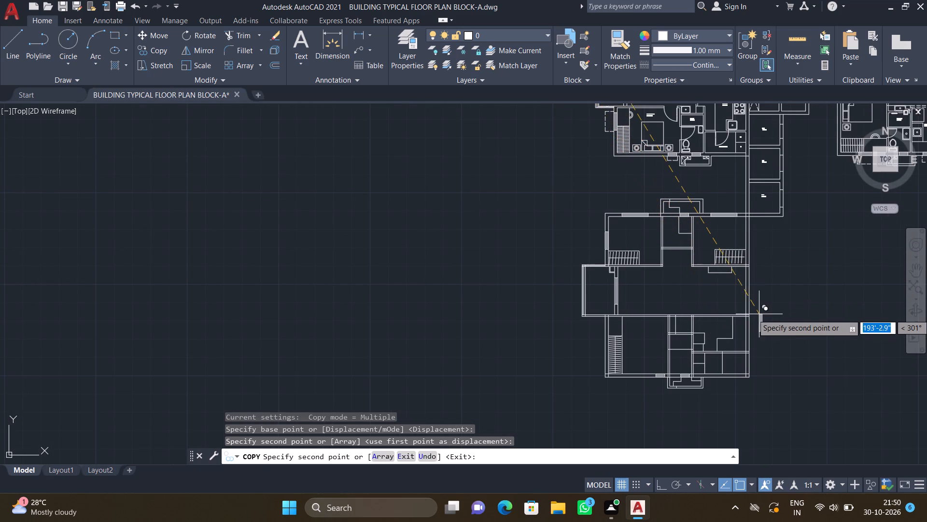
scroll(748, 314, "up", 2)
scroll(743, 271, "up", 1)
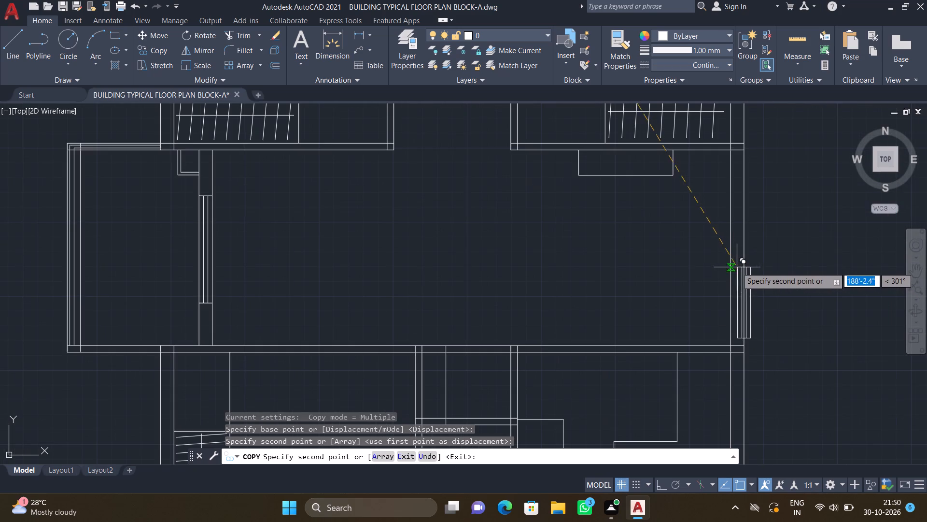
scroll(730, 254, "up", 5)
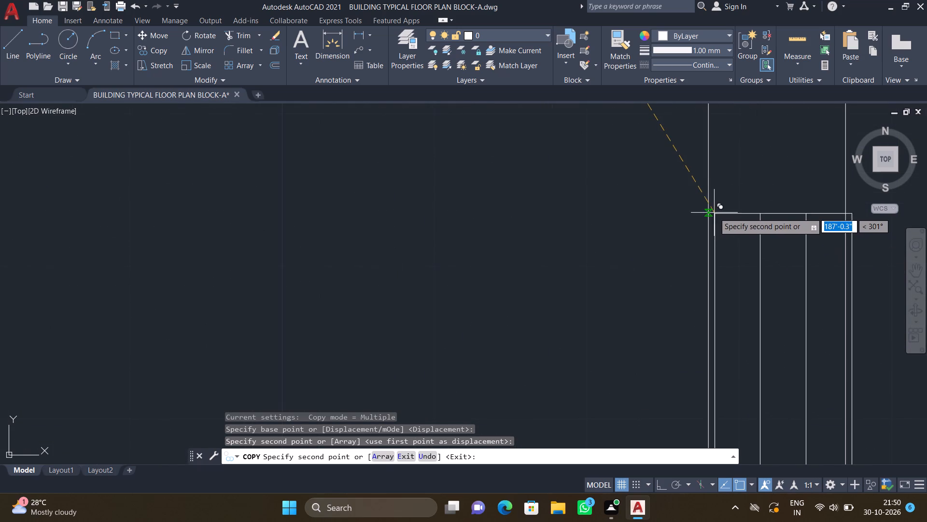
left_click(707, 173)
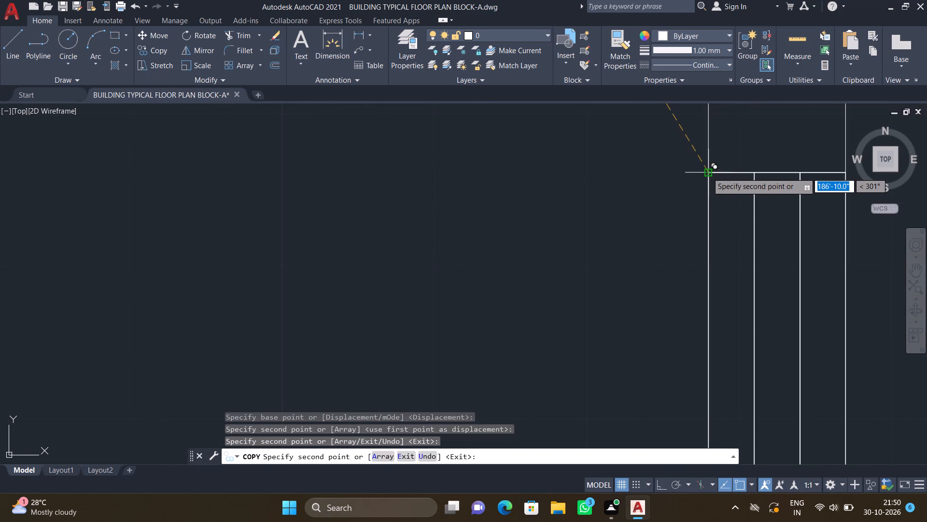
key("Return")
Copy the upper-left door of the larger vertical door set by its jamb line into the upper-left room's bottom wall, right of the wardrobe.
scroll(694, 202, "down", 5)
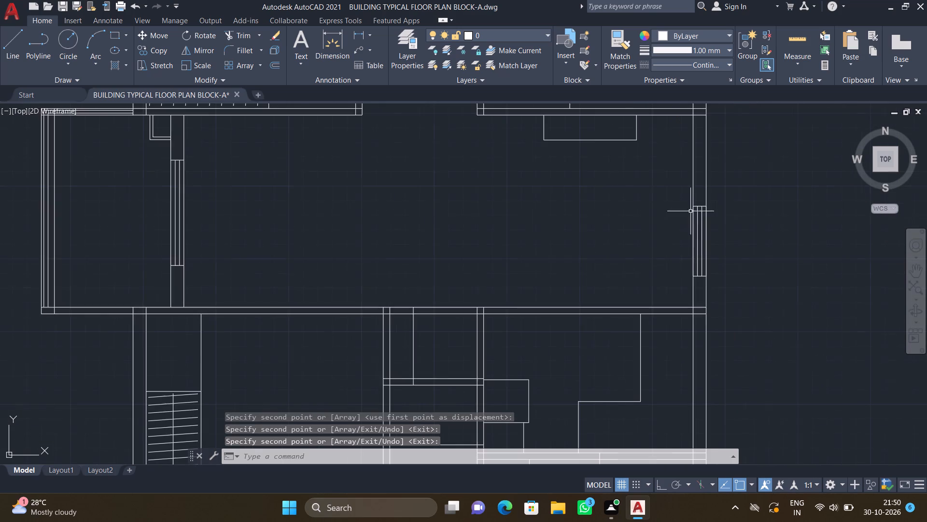
scroll(563, 262, "down", 3)
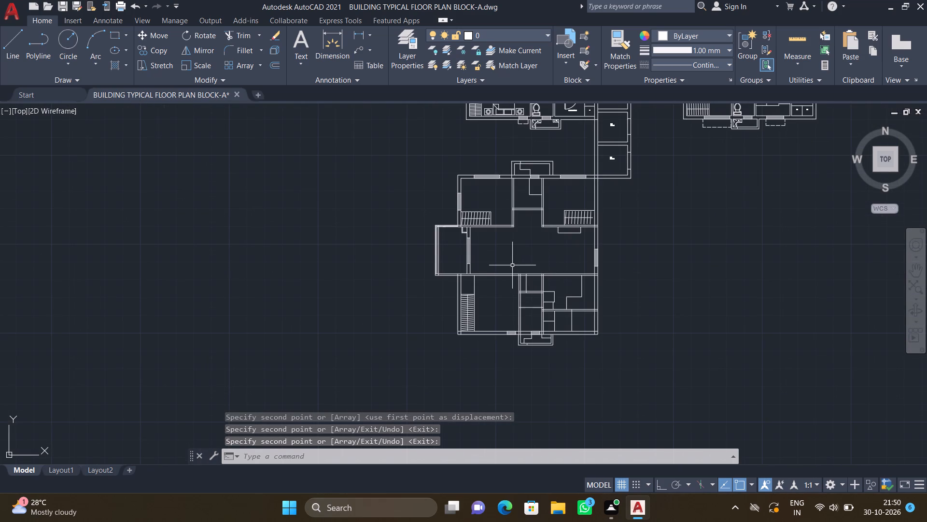
scroll(492, 266, "down", 1)
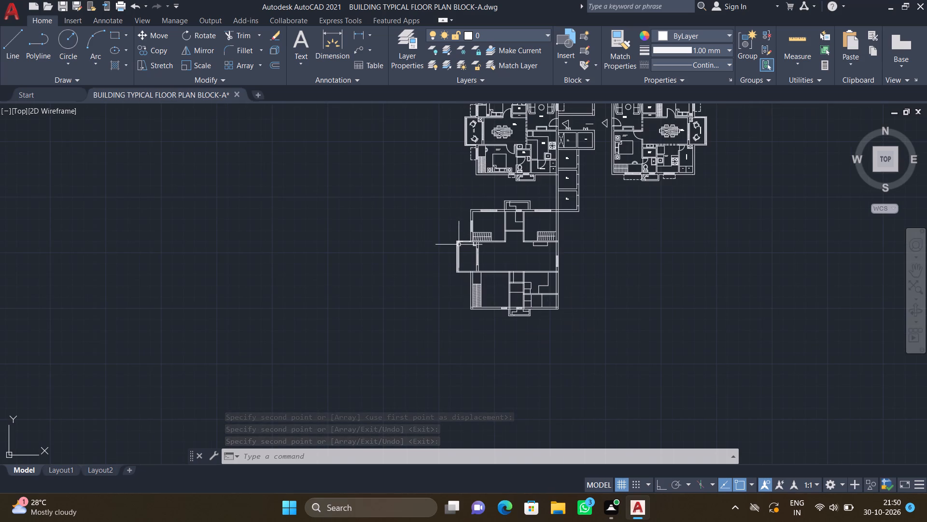
middle_click_drag(468, 196, 507, 293)
scroll(490, 246, "down", 2)
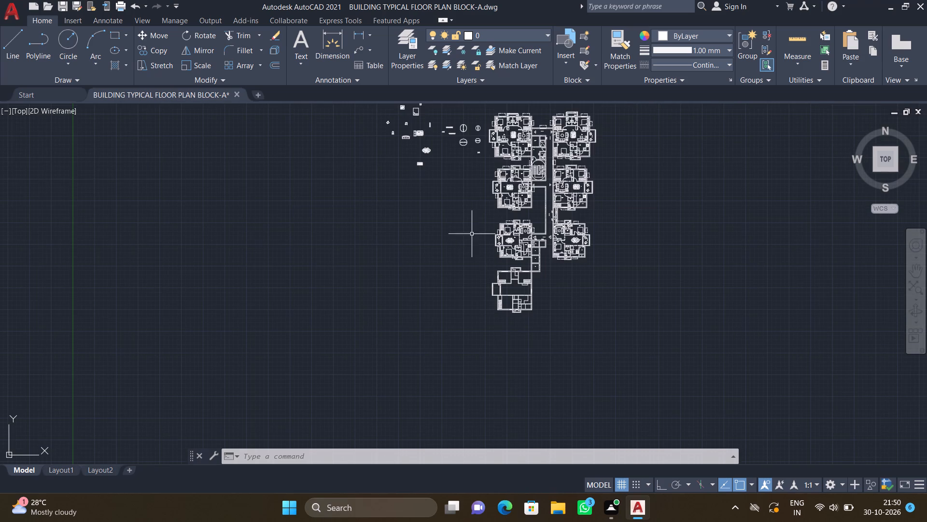
middle_click_drag(448, 179, 472, 238)
scroll(480, 188, "up", 1)
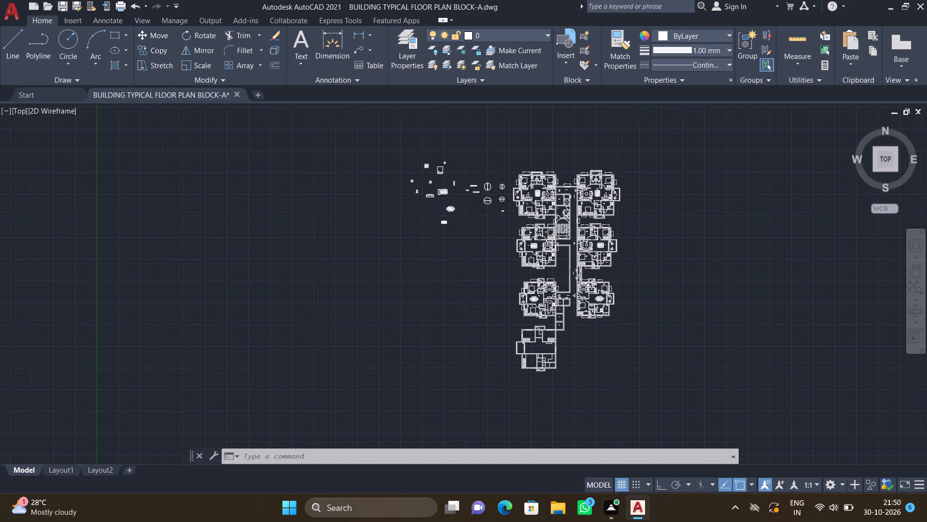
scroll(480, 188, "up", 3)
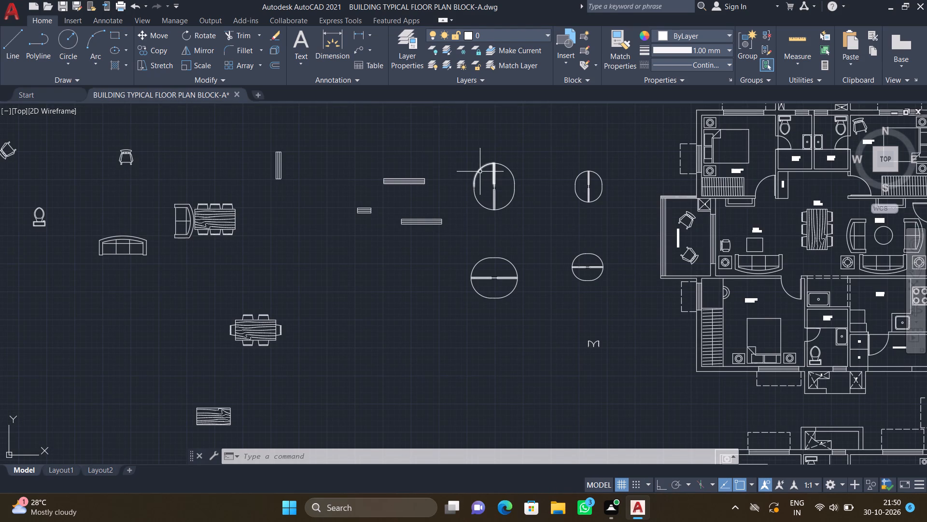
type("CO")
key("Return")
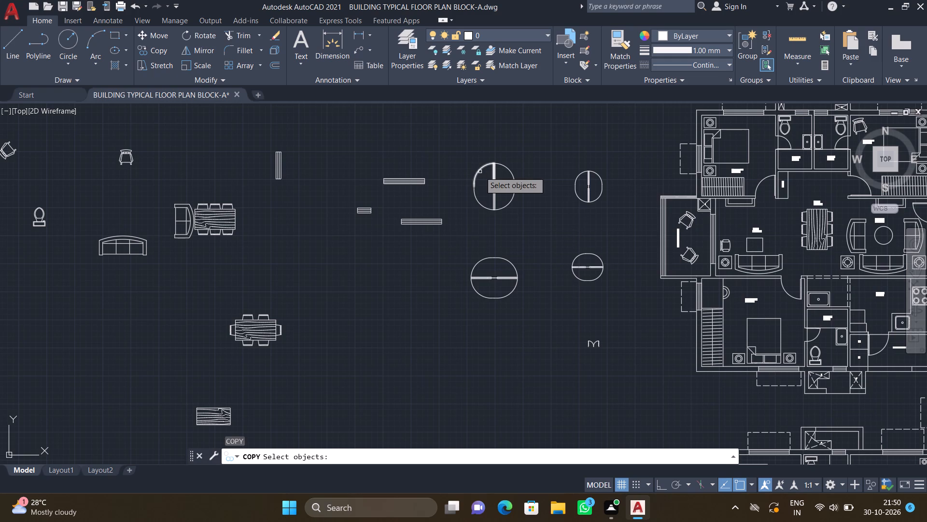
scroll(481, 169, "up", 2)
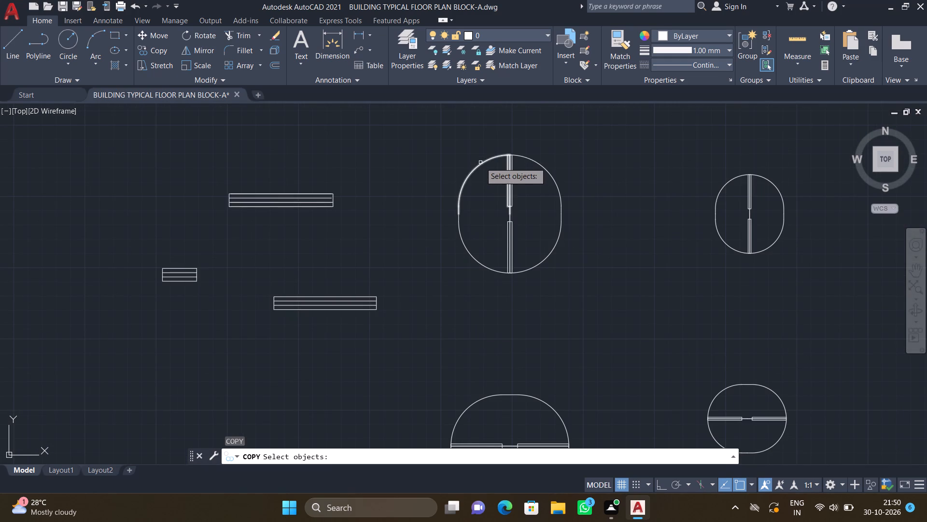
left_click(481, 162)
key("Return")
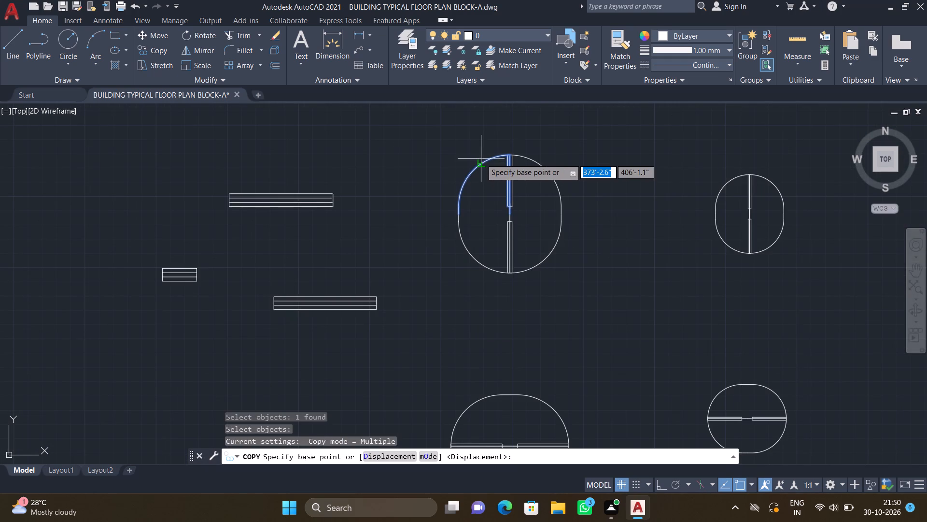
left_click(510, 210)
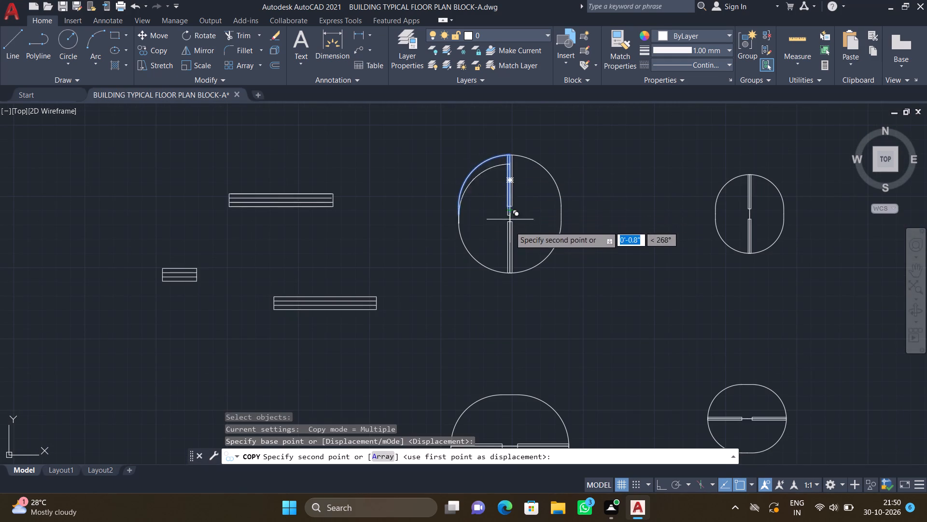
scroll(535, 252, "down", 4)
scroll(554, 355, "down", 3)
middle_click_drag(571, 401, 563, 365)
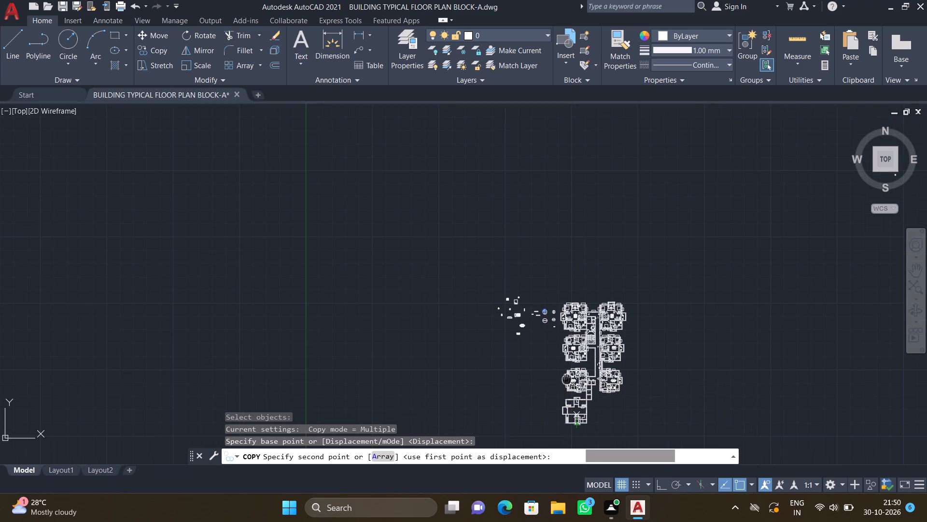
middle_click_drag(563, 365, 559, 353)
scroll(562, 357, "down", 1)
scroll(558, 394, "up", 3)
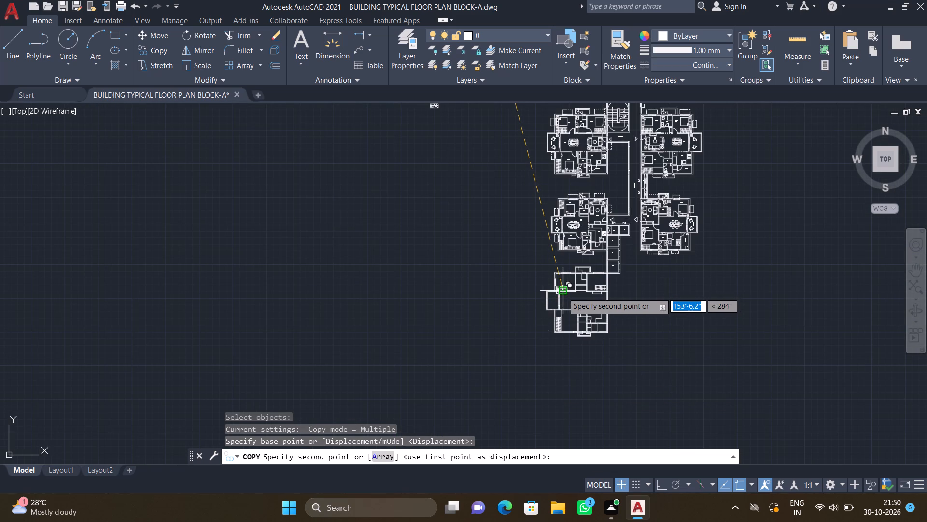
scroll(570, 301, "up", 6)
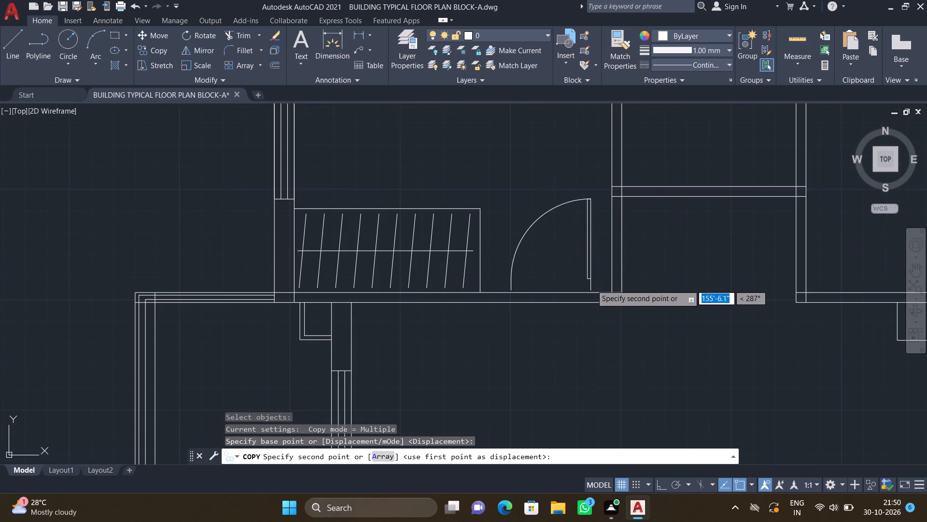
scroll(602, 299, "up", 2)
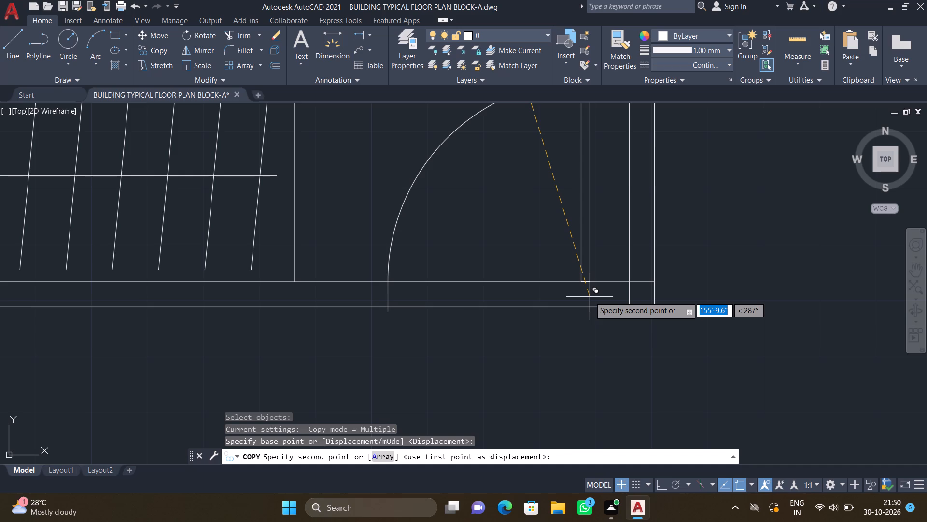
scroll(581, 305, "up", 1)
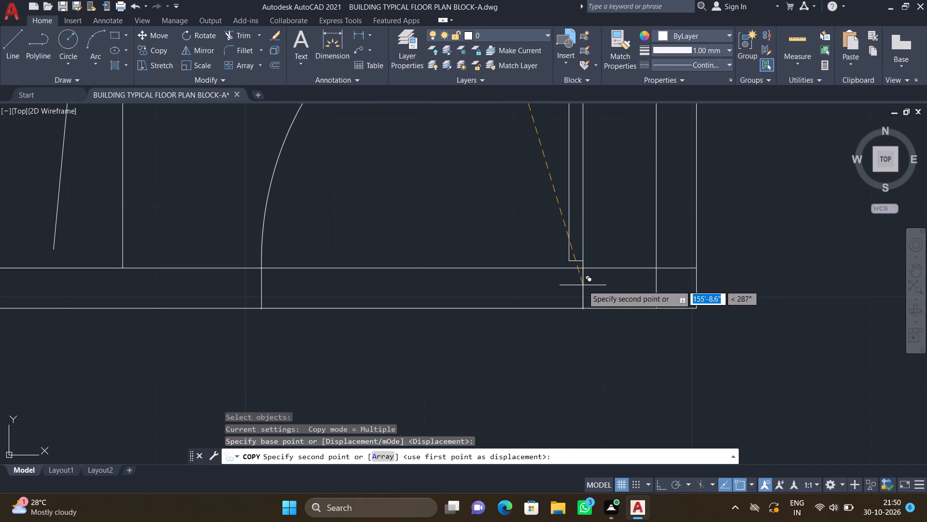
left_click(583, 285)
key("Return")
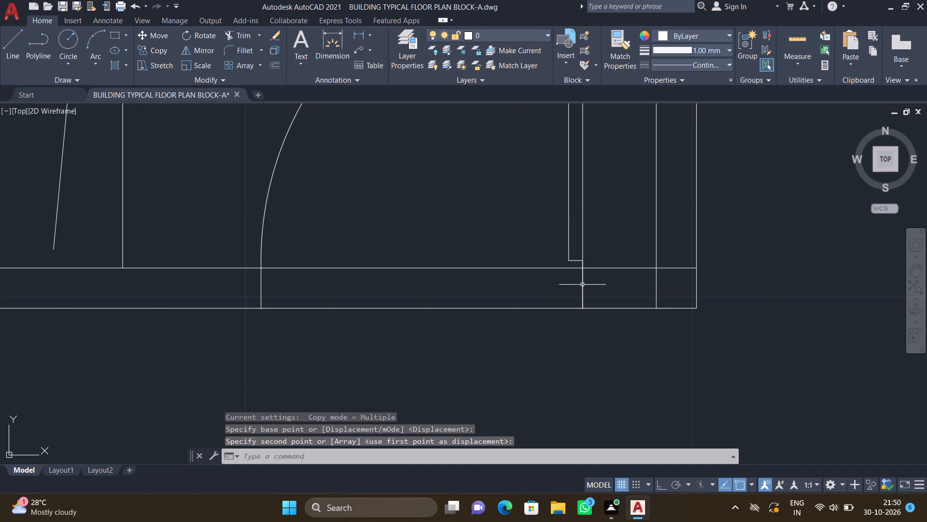
Move the upper-left room's door up by its jamb end so it meets the outer line of the bottom wall.
scroll(575, 309, "up", 5)
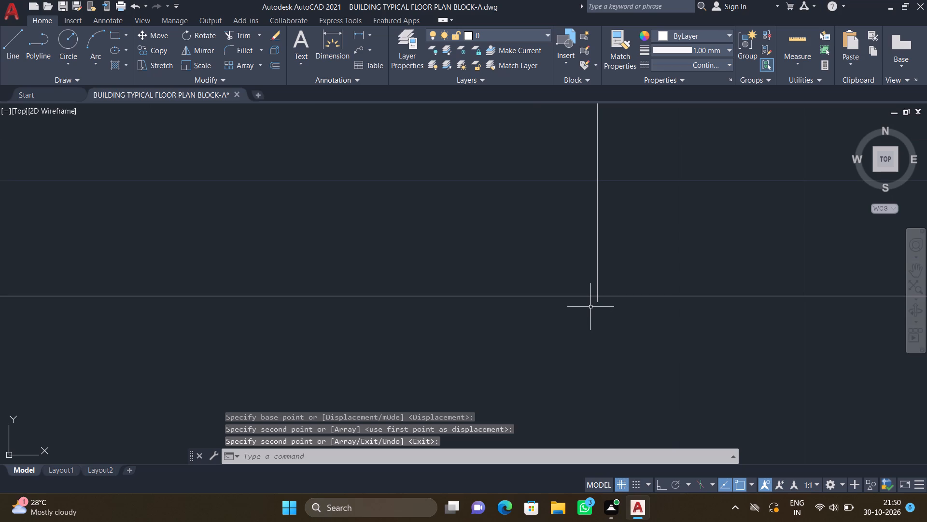
key("m")
key("Return")
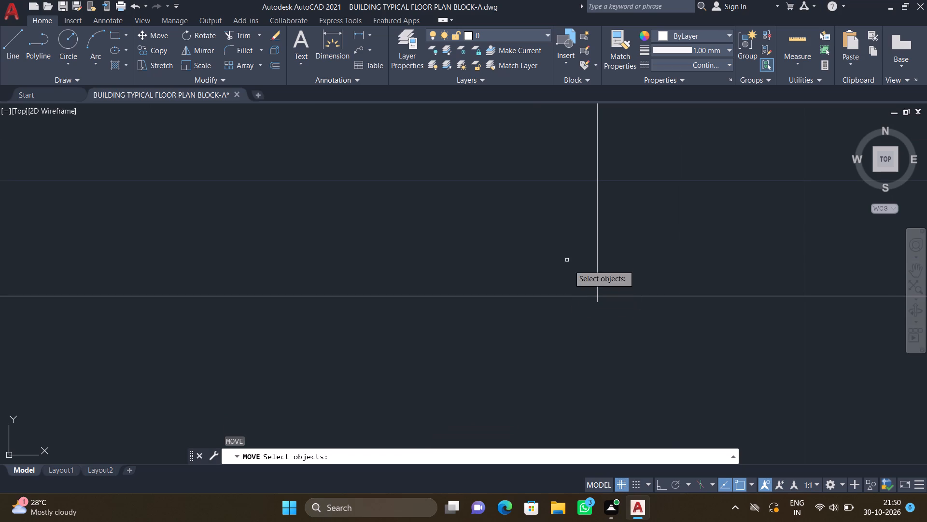
left_click(597, 242)
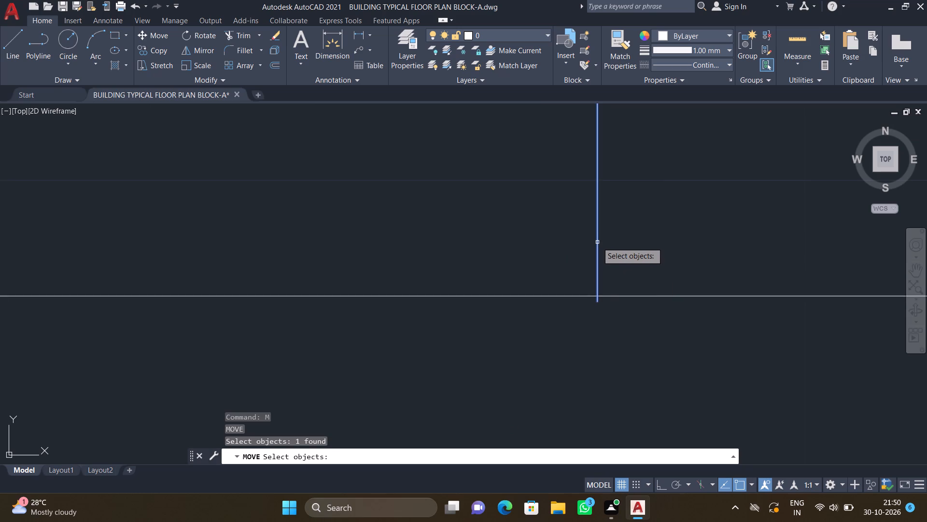
key("Return")
scroll(584, 306, "up", 3)
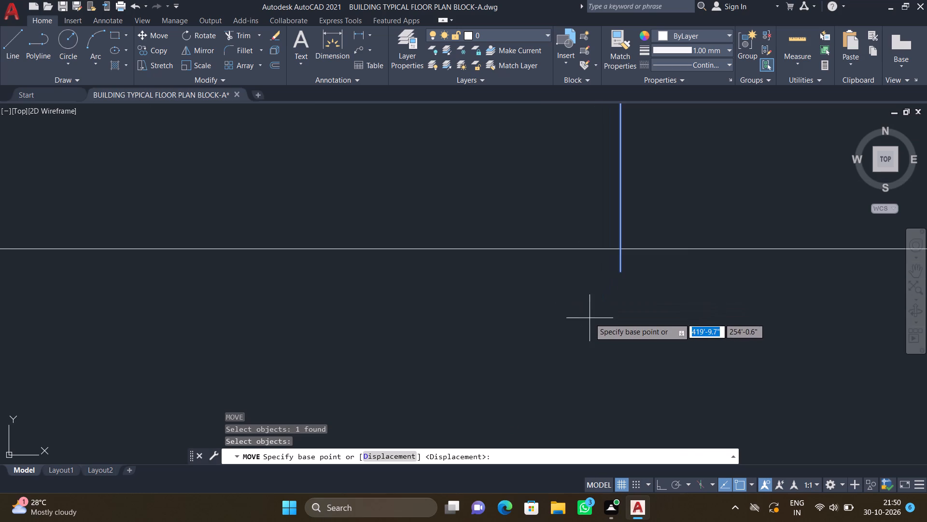
left_click(616, 272)
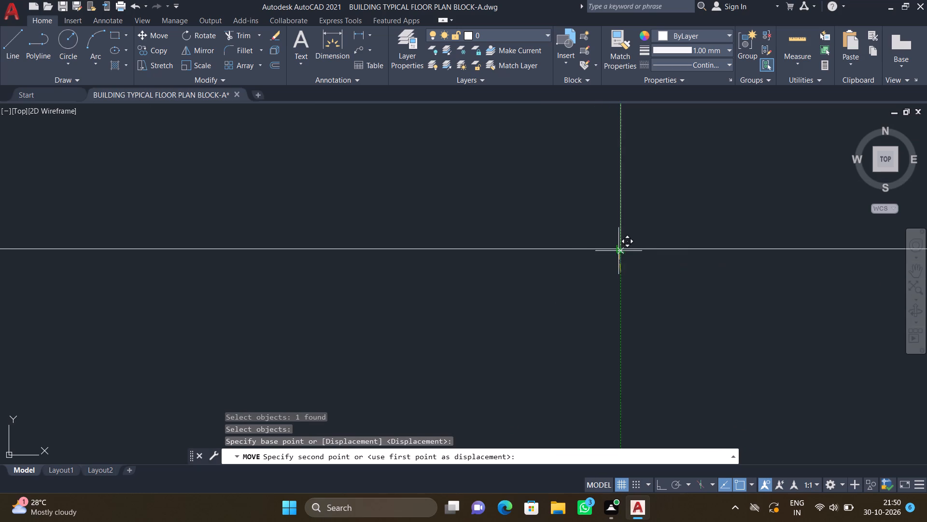
left_click(618, 249)
Copy the upper-right door of the larger horizontal door set by its jamb line into the upper-right room's left wall, at the bottom corner.
scroll(558, 295, "down", 10)
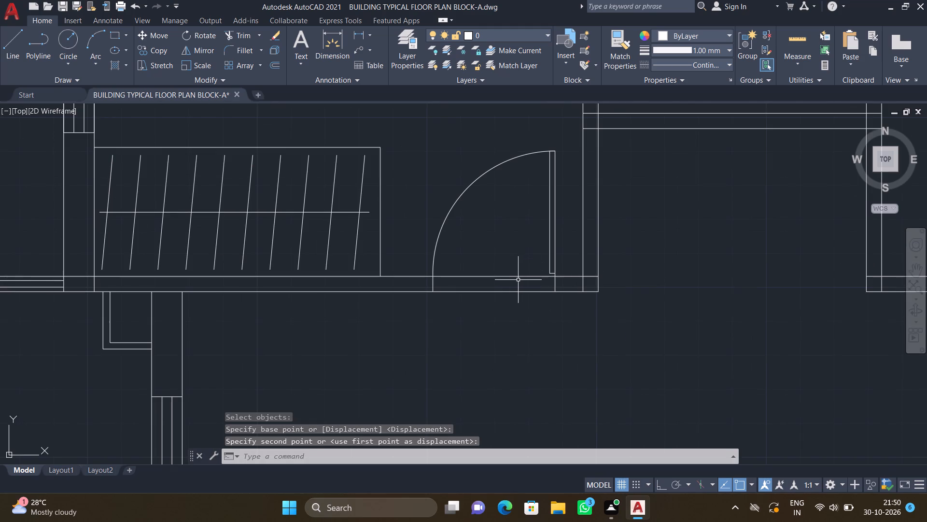
scroll(513, 279, "down", 5)
scroll(315, 354, "down", 3)
scroll(269, 174, "up", 2)
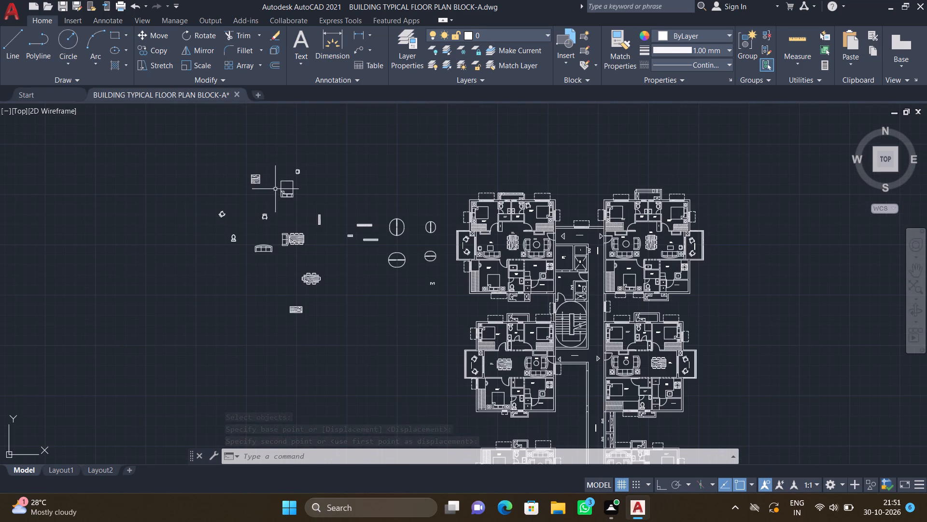
scroll(358, 254, "up", 2)
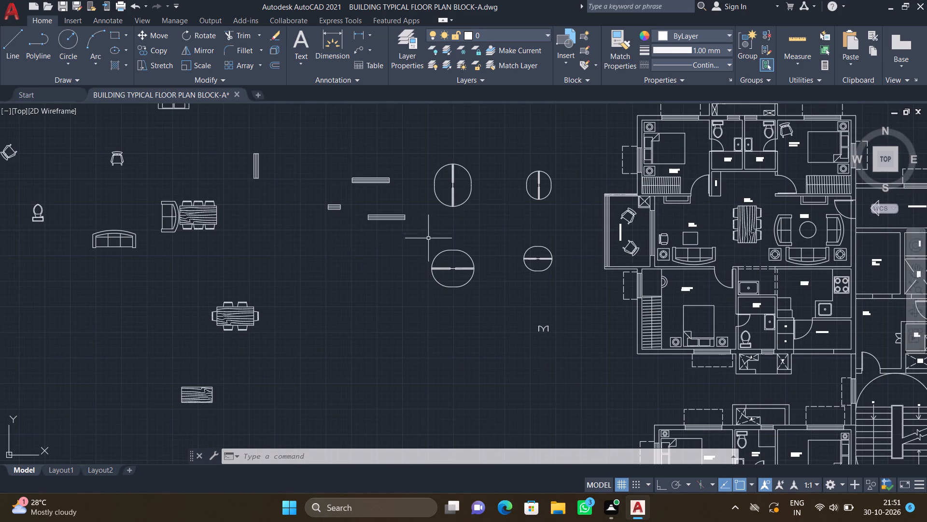
scroll(463, 292, "up", 2)
type("CO")
key("Return")
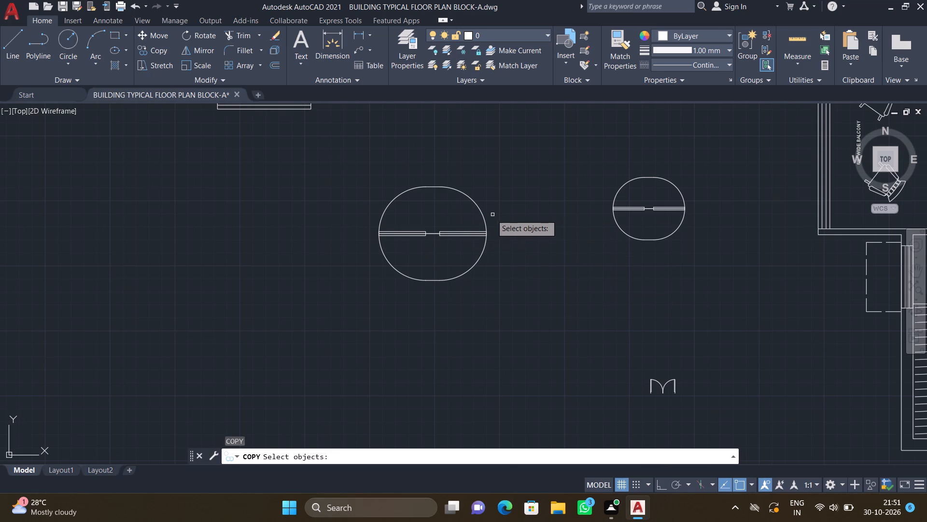
left_click(469, 199)
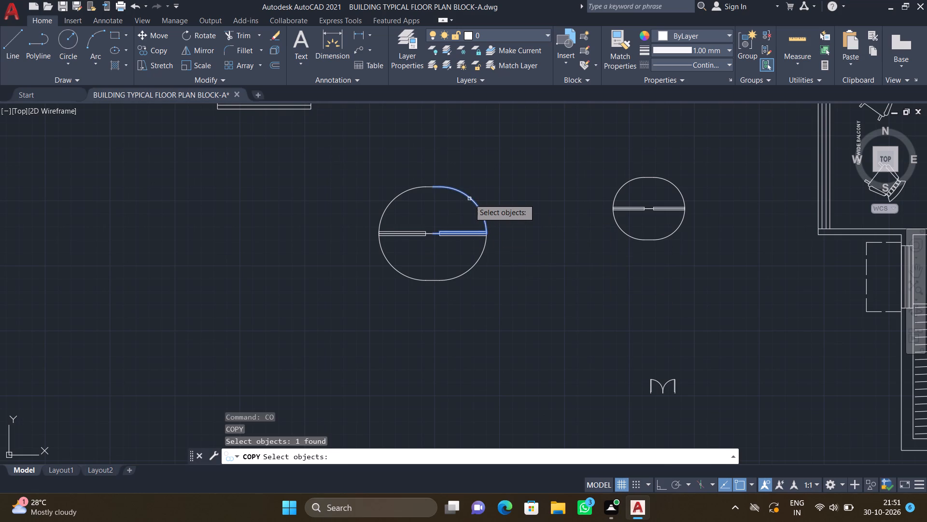
key("Return")
scroll(435, 237, "up", 3)
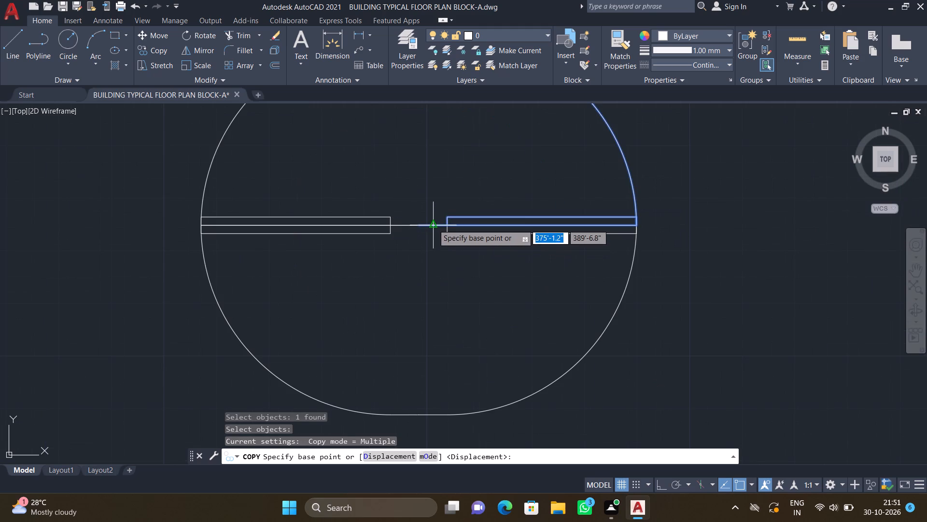
left_click_drag(433, 223, 439, 223)
scroll(475, 283, "down", 10)
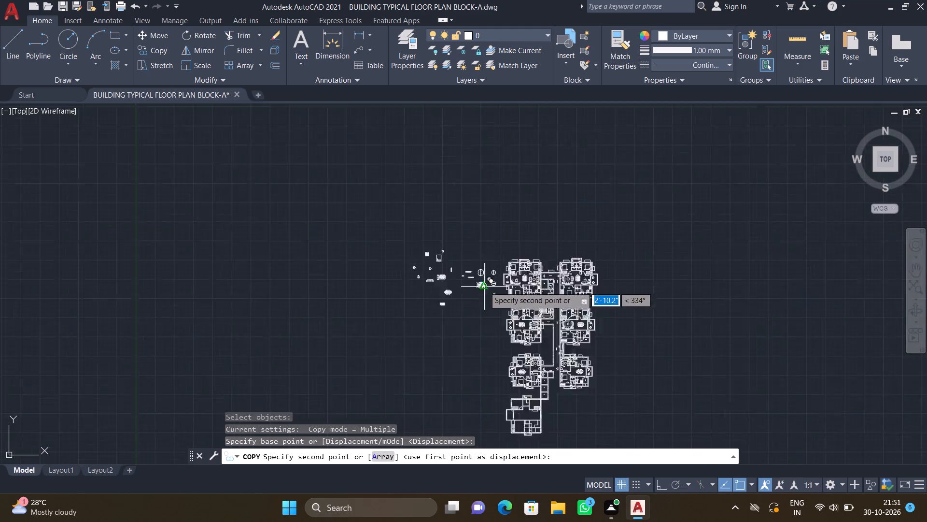
scroll(525, 332, "down", 3)
scroll(526, 352, "up", 6)
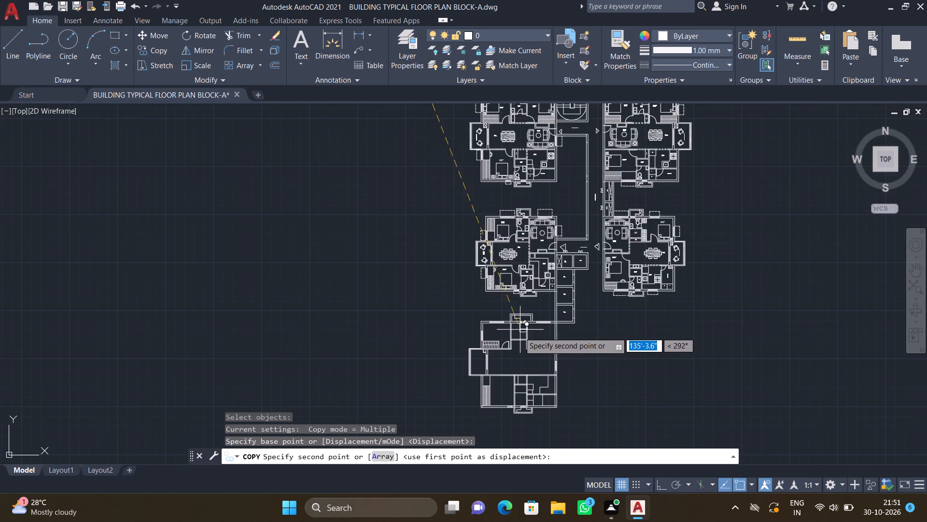
scroll(532, 345, "up", 3)
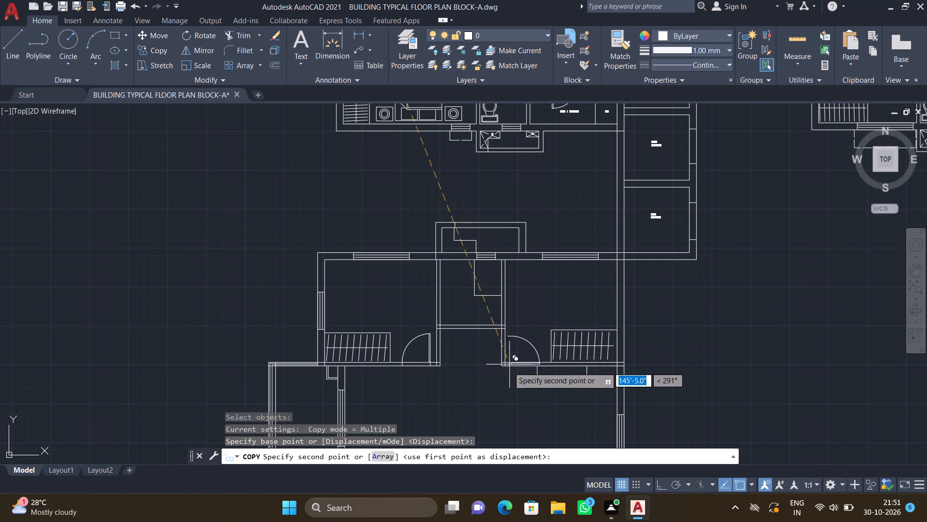
scroll(505, 376, "up", 2)
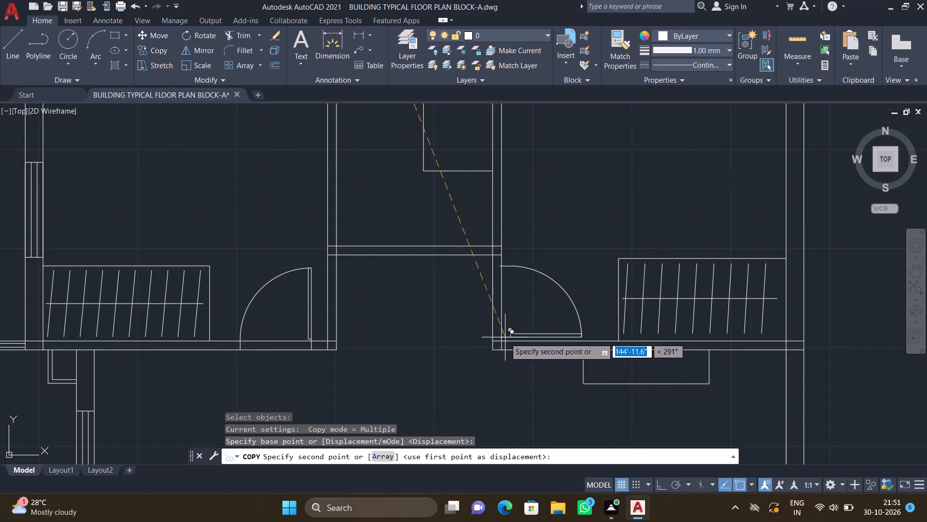
scroll(500, 350, "up", 2)
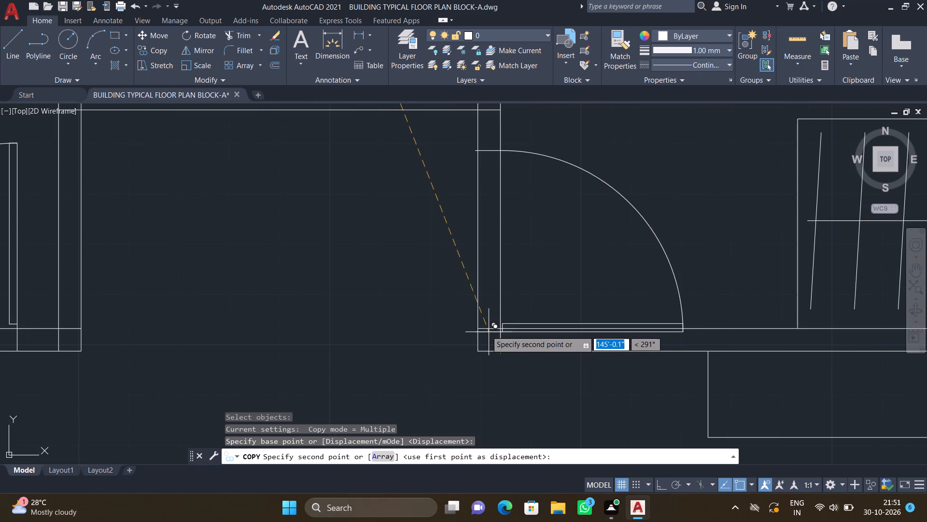
scroll(486, 330, "up", 1)
left_click(473, 328)
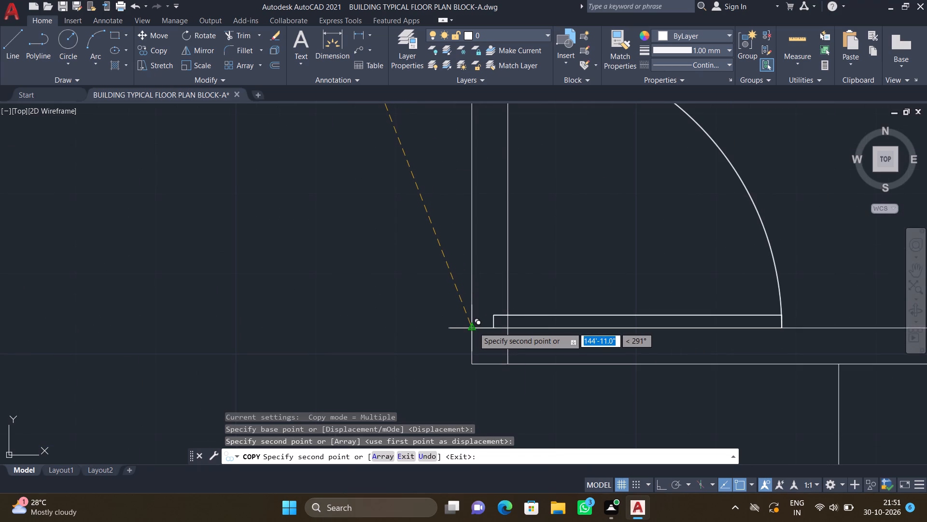
key("Return")
Move the upper-right room's door by its jamb end to align with the outer line of the left wall, level with the bottom wall's inner line.
scroll(456, 337, "down", 2)
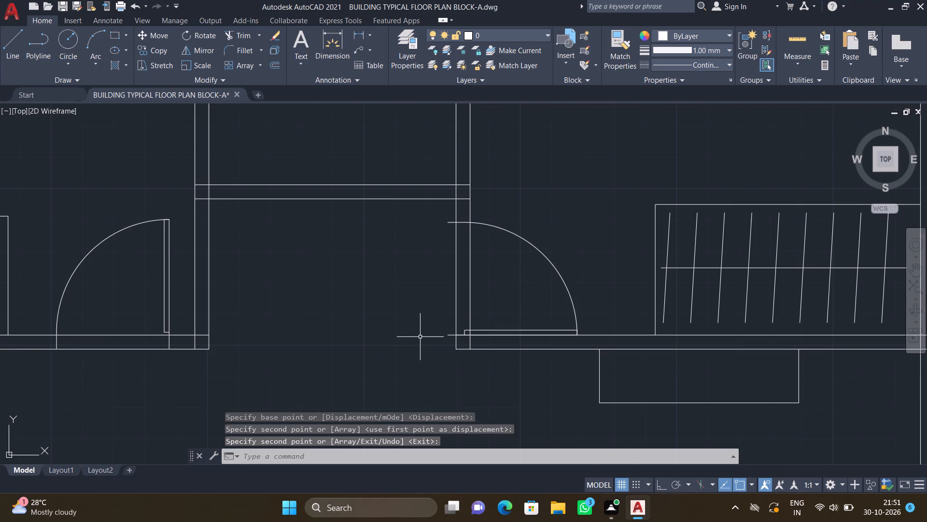
scroll(429, 304, "up", 1)
key("m")
key("Return")
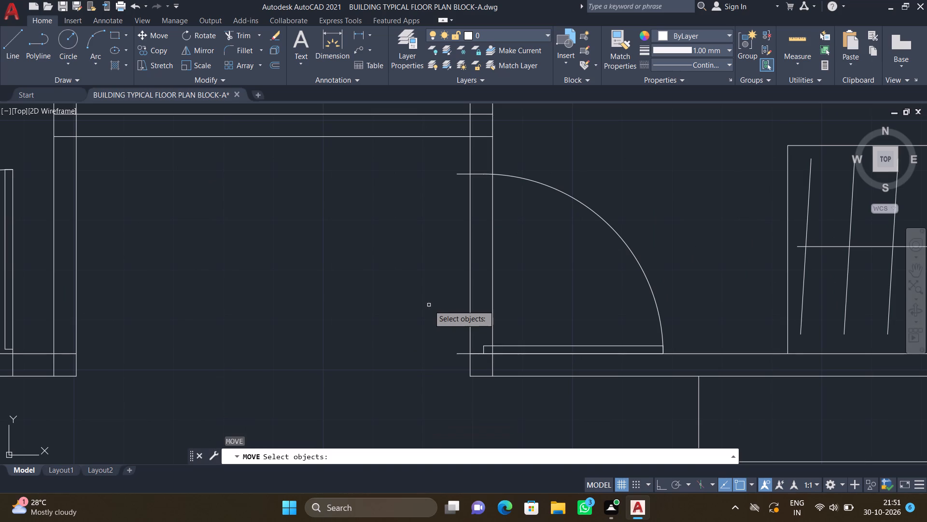
left_click(459, 355)
key("Return")
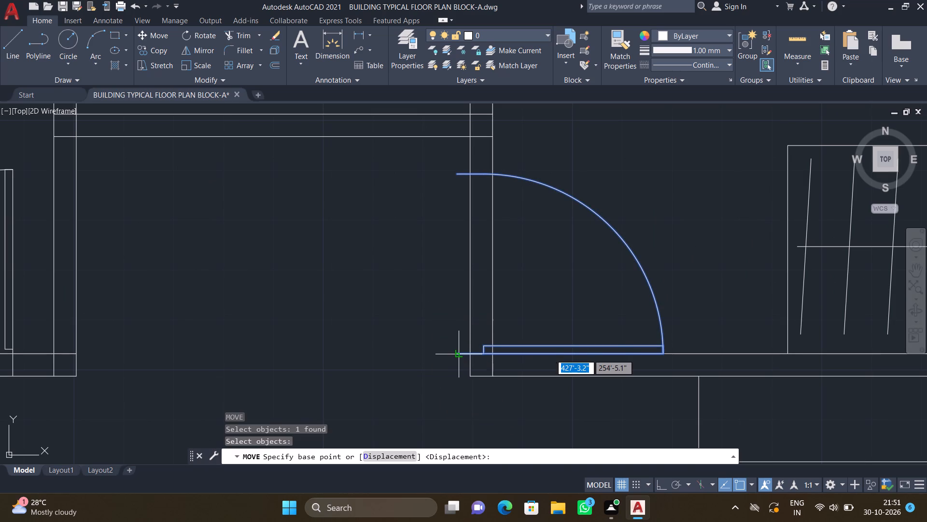
scroll(452, 370, "up", 2)
left_click_drag(458, 326, 465, 331)
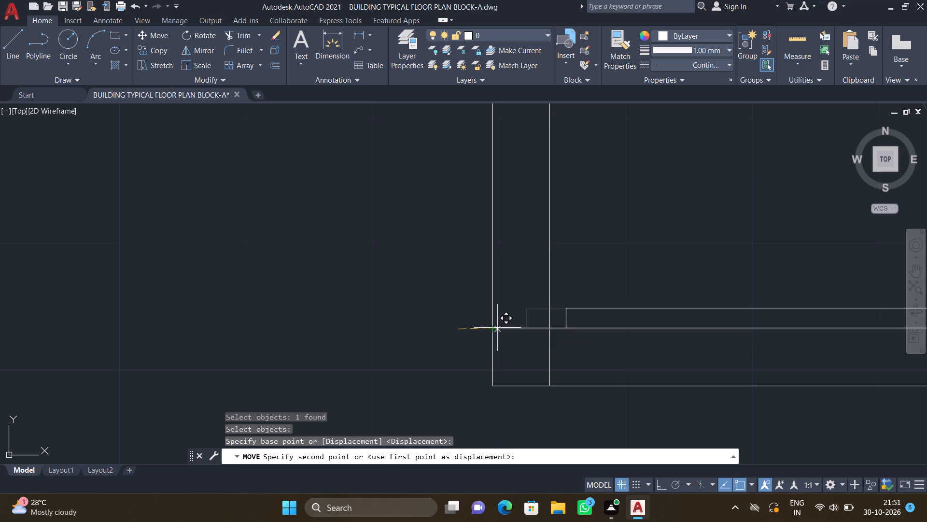
left_click(492, 326)
Copy the upper-left door of the smaller vertical door set by its jamb end into the bottom wall of the upper middle room.
scroll(401, 331, "down", 4)
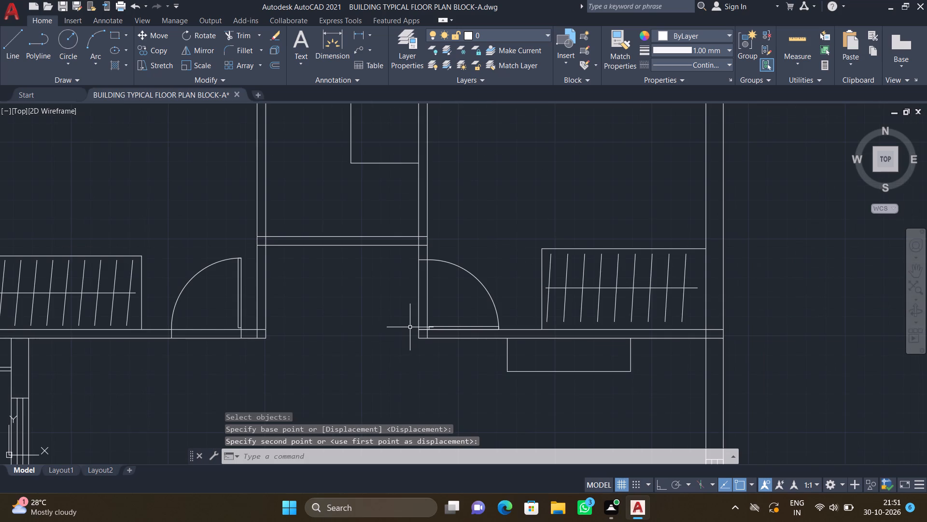
scroll(410, 330, "down", 5)
scroll(355, 275, "down", 4)
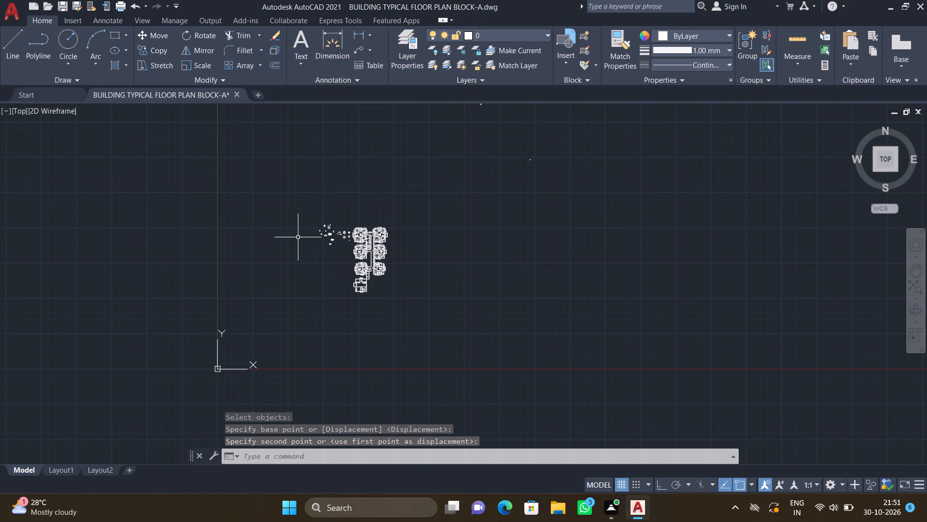
scroll(272, 184, "down", 2)
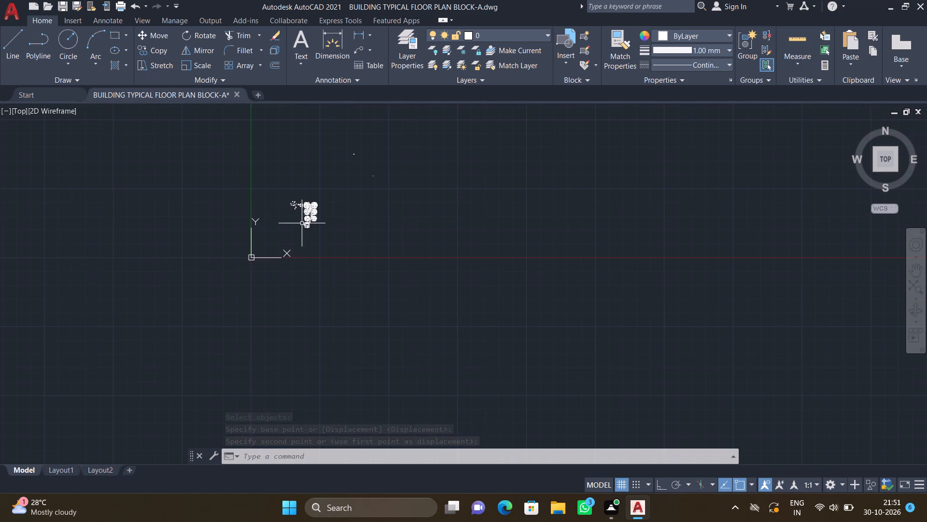
scroll(278, 193, "up", 4)
scroll(383, 276, "up", 2)
scroll(423, 242, "up", 2)
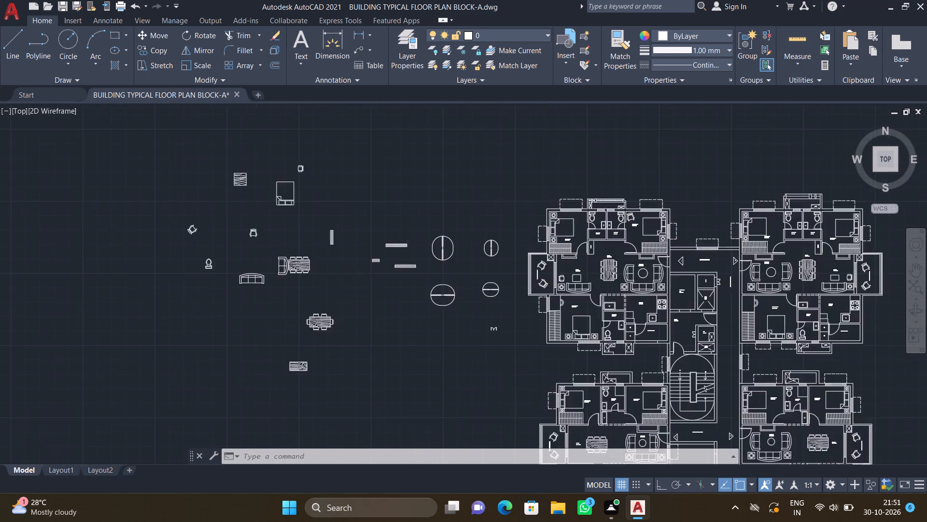
scroll(423, 242, "up", 1)
scroll(670, 300, "up", 1)
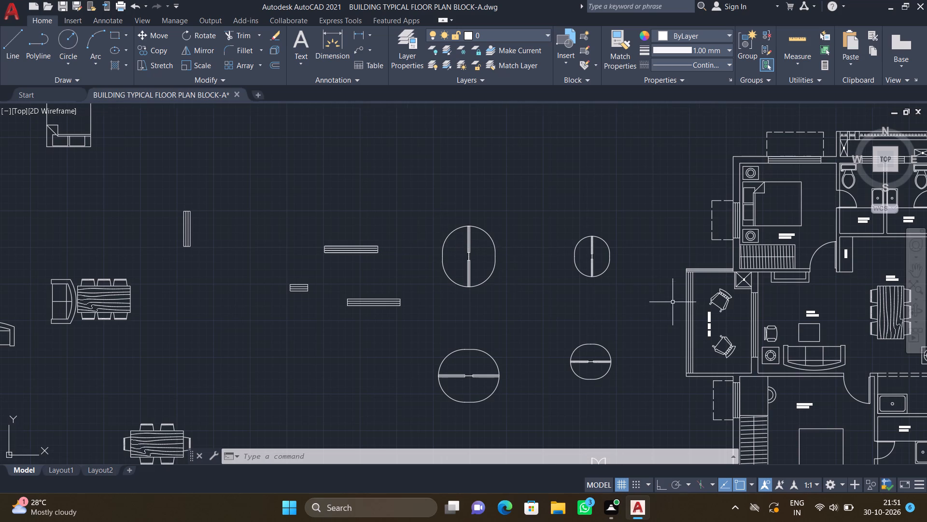
scroll(512, 215, "up", 1)
type("CO")
key("Return")
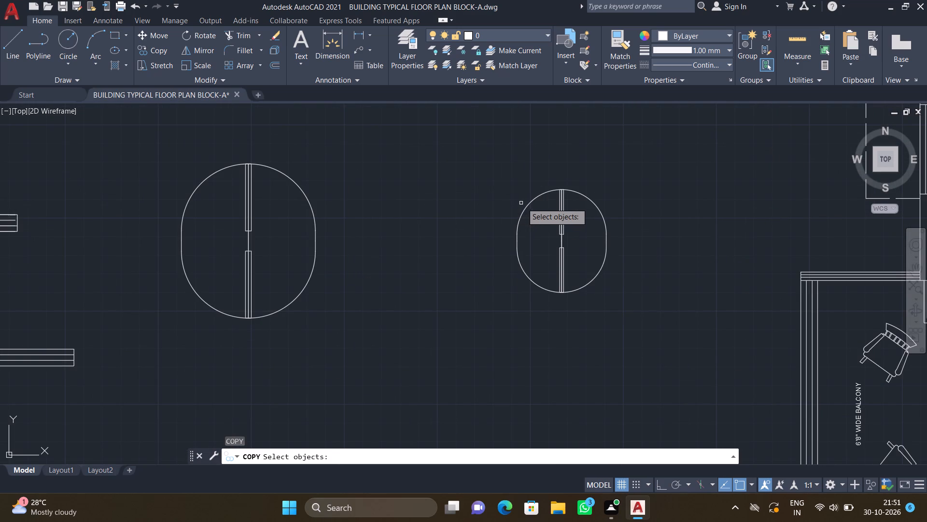
left_click(532, 200)
key("Return")
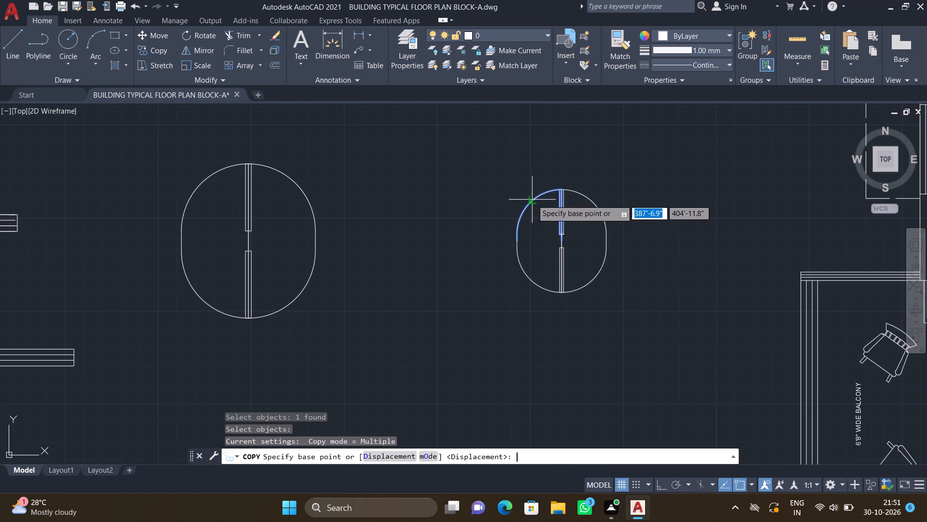
scroll(566, 229, "up", 2)
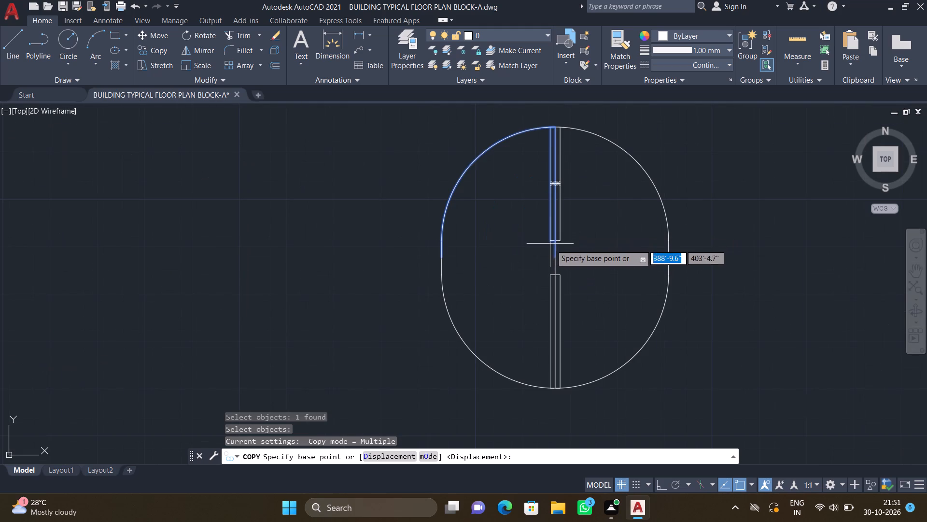
left_click(557, 253)
scroll(555, 234, "down", 4)
scroll(567, 276, "down", 4)
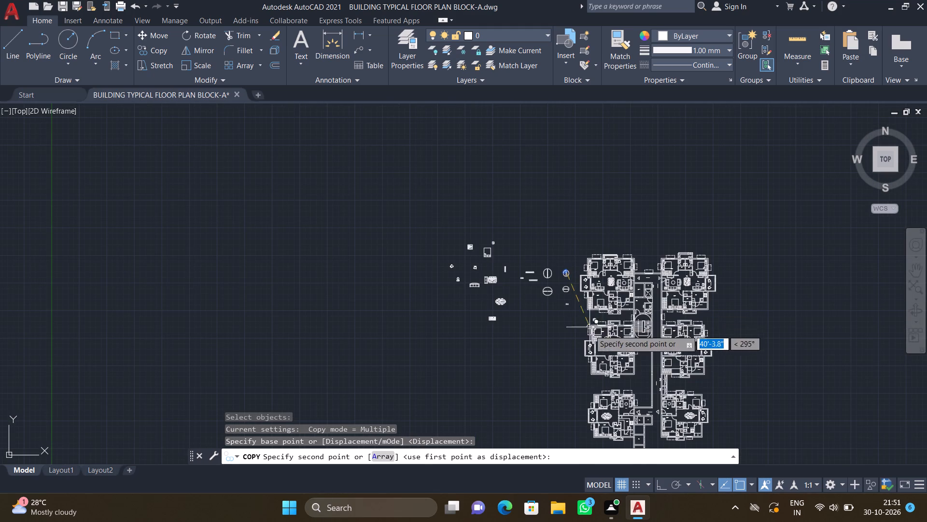
scroll(590, 333, "down", 1)
scroll(628, 438, "up", 3)
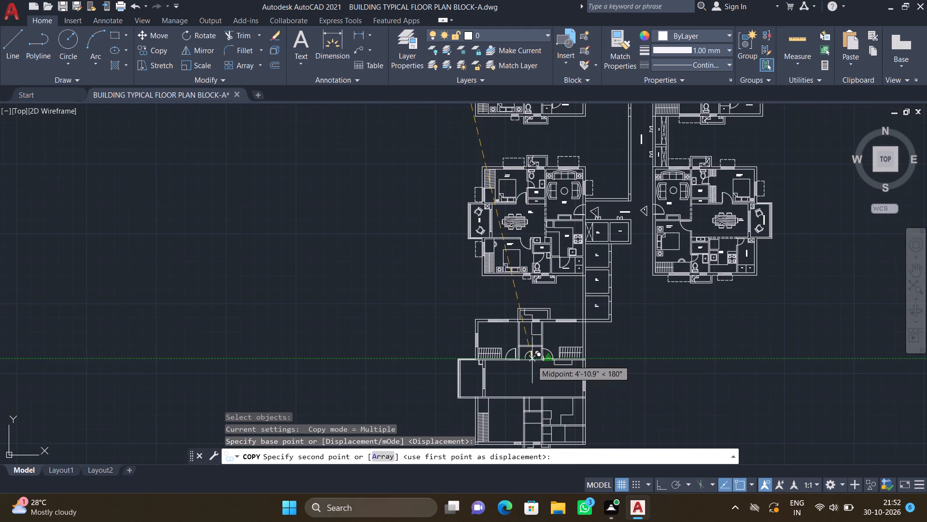
scroll(534, 360, "up", 2)
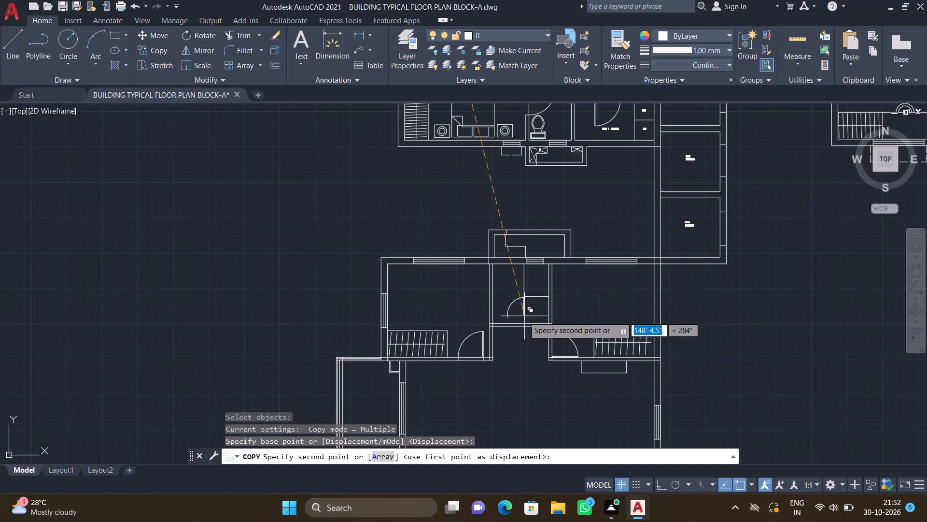
scroll(524, 317, "up", 2)
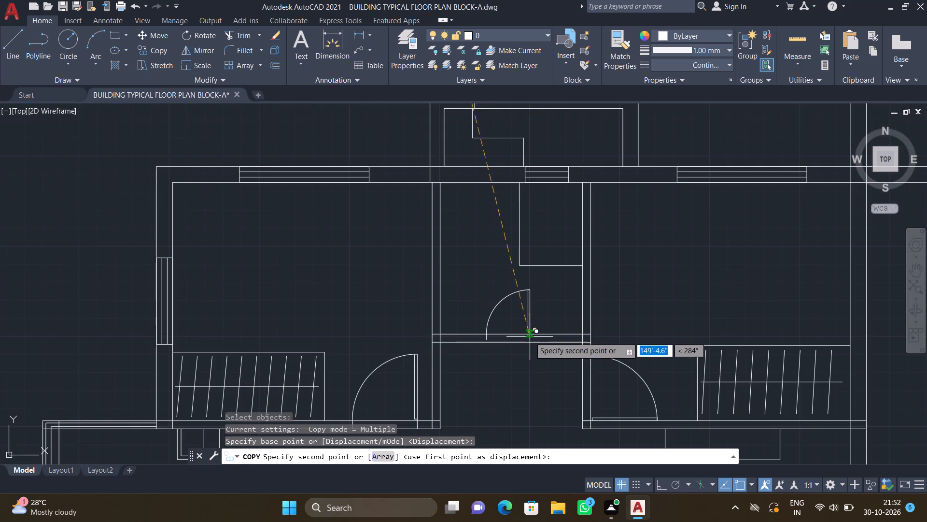
scroll(530, 337, "up", 2)
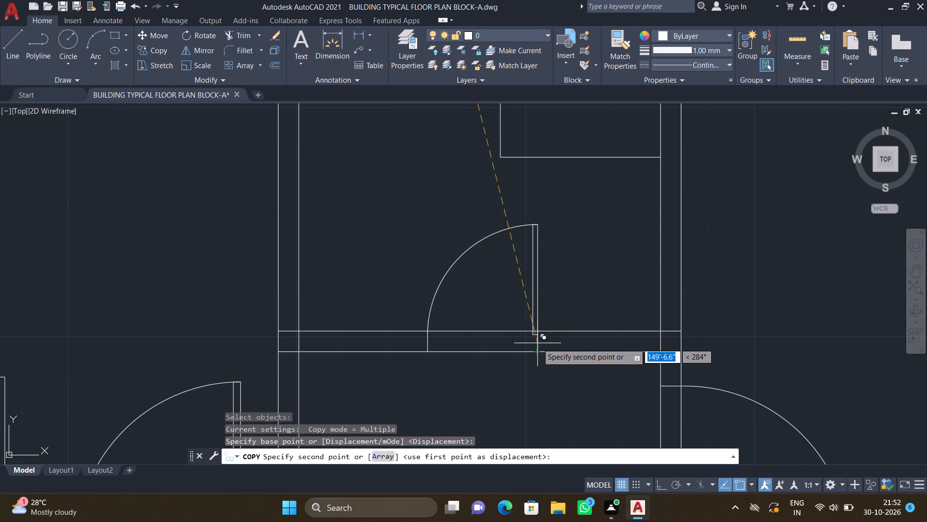
left_click(537, 343)
key("Return")
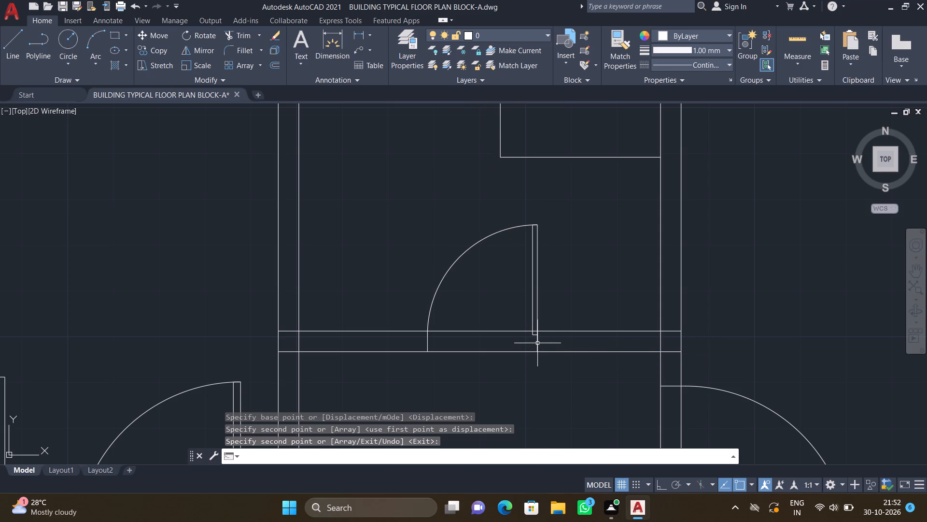
Copy the lower-left door of the larger horizontal door set by its jamb end onto the middle hall's right wall outer line, level with the ledge rectangle's bottom edge.
scroll(522, 380, "down", 6)
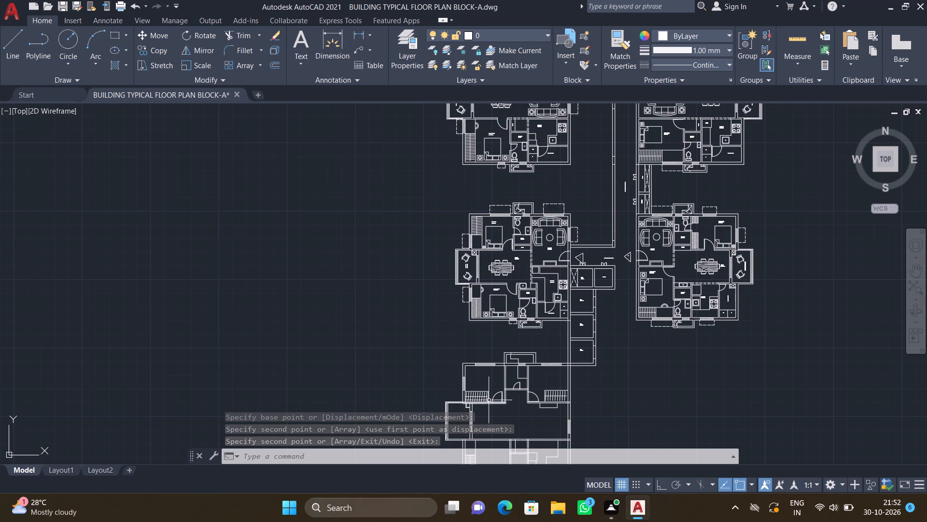
scroll(448, 389, "down", 4)
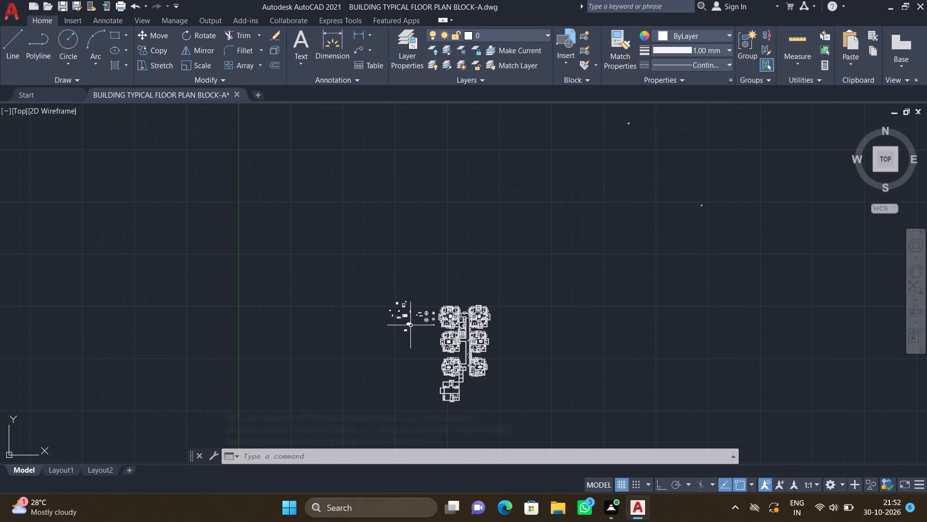
scroll(409, 314, "up", 3)
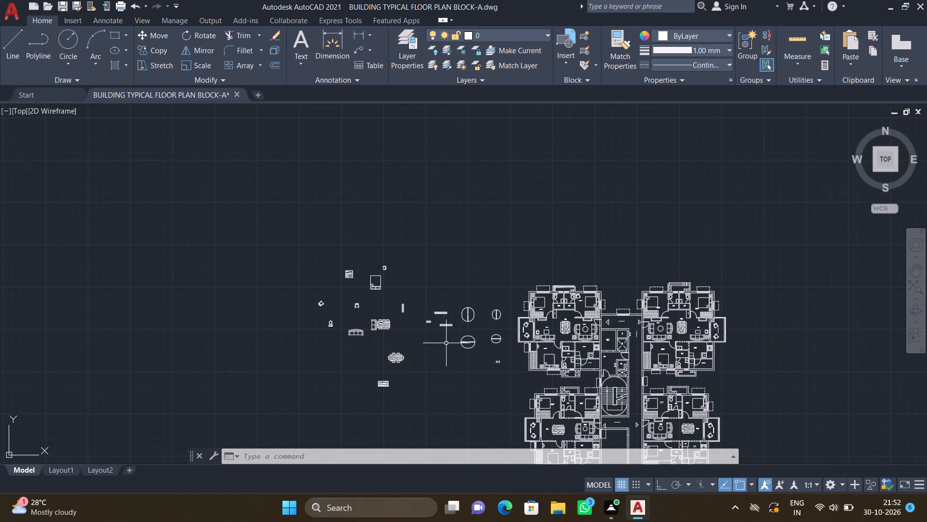
scroll(467, 360, "up", 4)
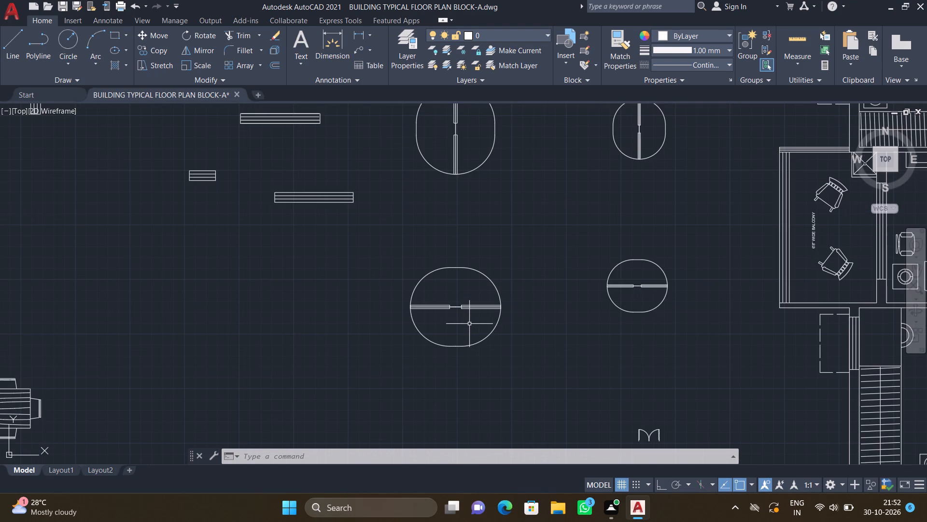
type("CO")
key("Return")
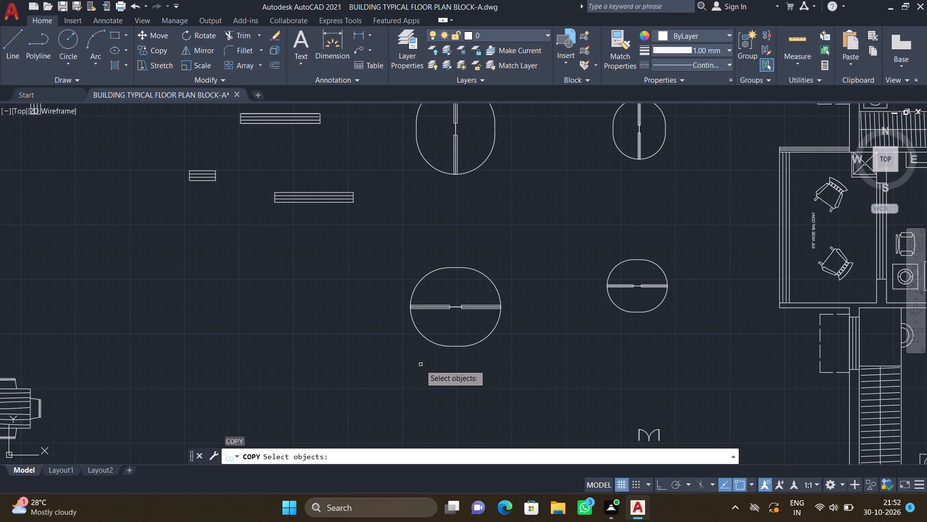
left_click(428, 342)
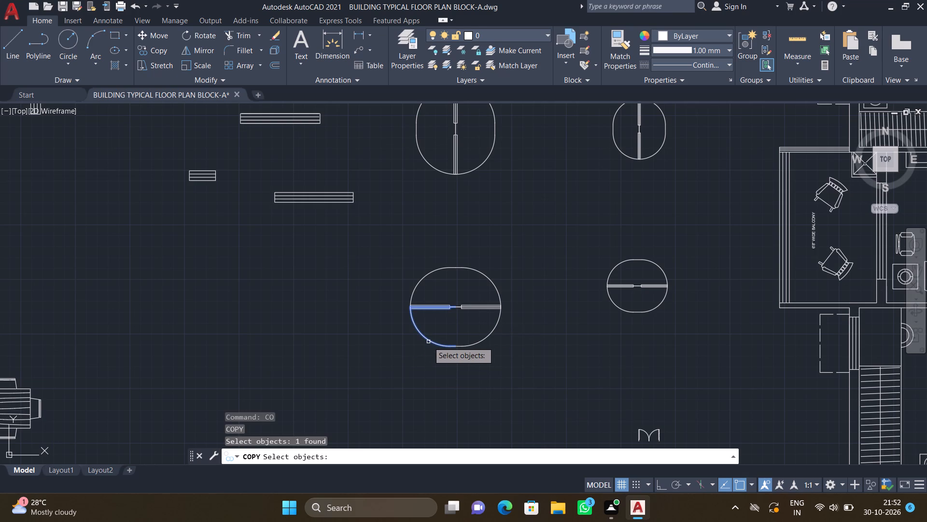
key("Return")
scroll(477, 302, "up", 2)
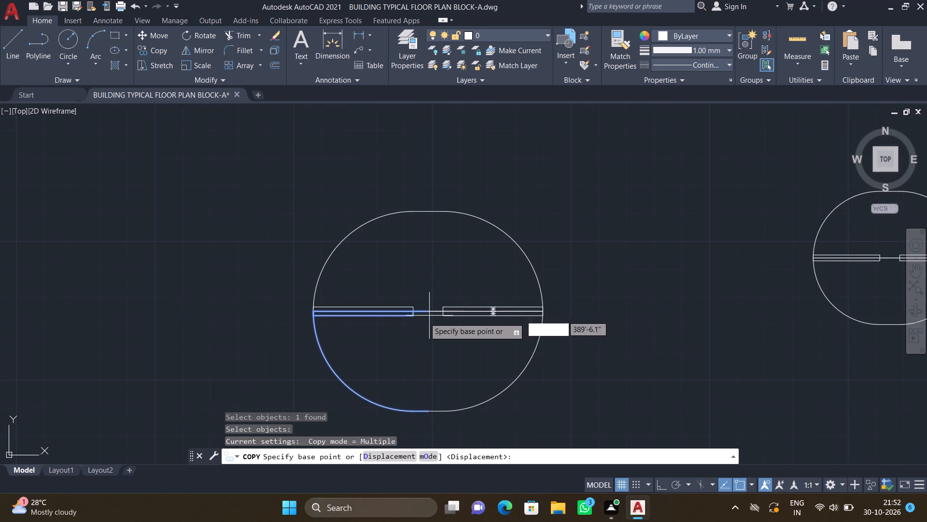
left_click(429, 312)
scroll(465, 356, "down", 6)
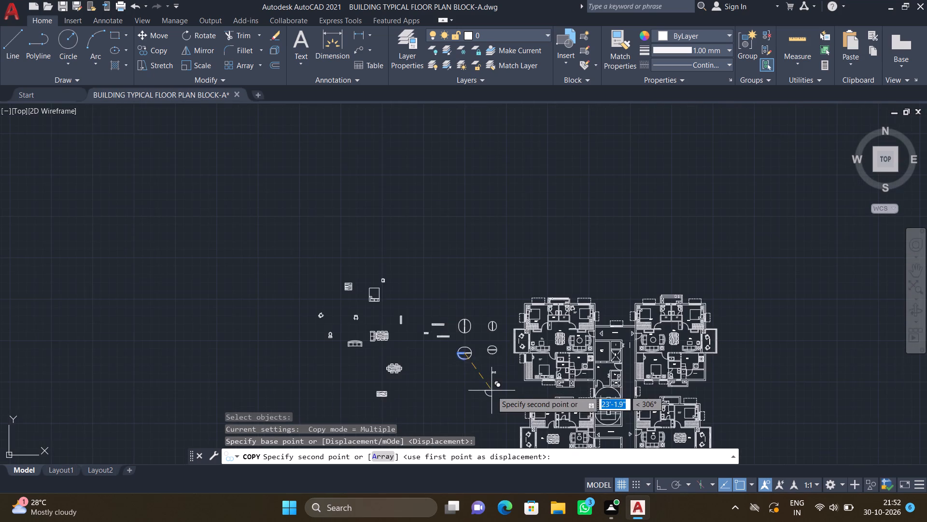
scroll(488, 386, "down", 4)
middle_click_drag(503, 425, 527, 346)
scroll(517, 348, "up", 3)
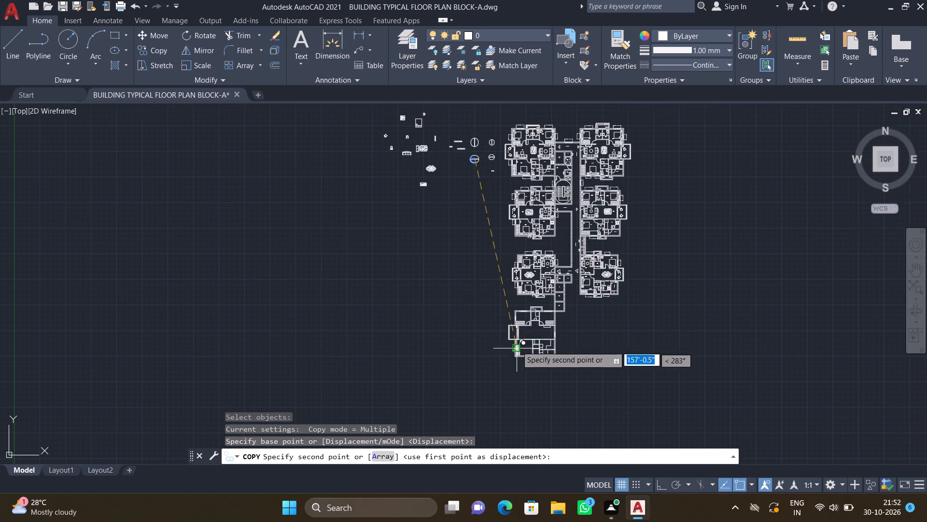
scroll(543, 333, "up", 3)
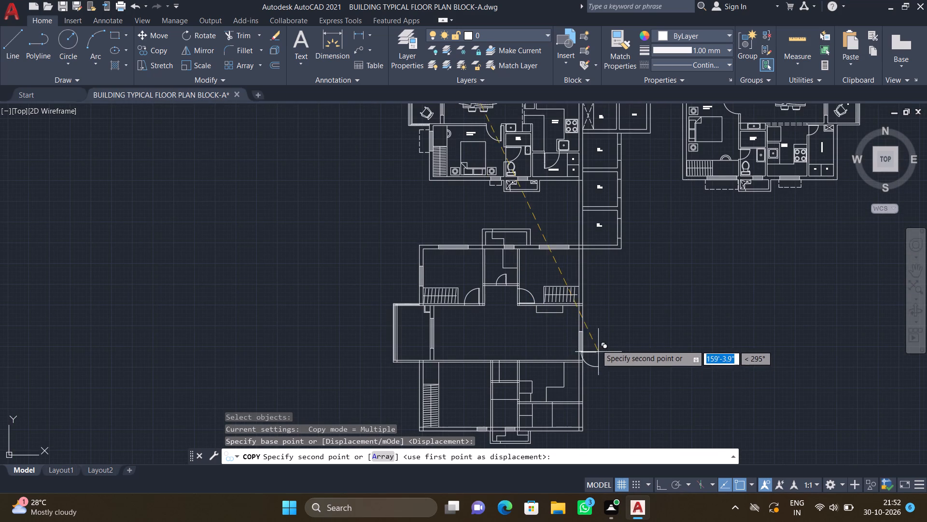
scroll(572, 320, "up", 2)
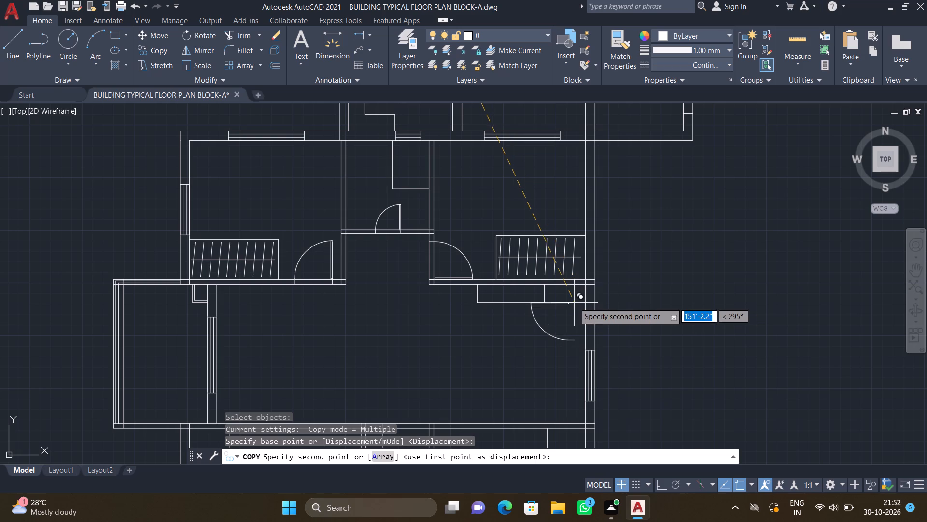
scroll(599, 295, "up", 2)
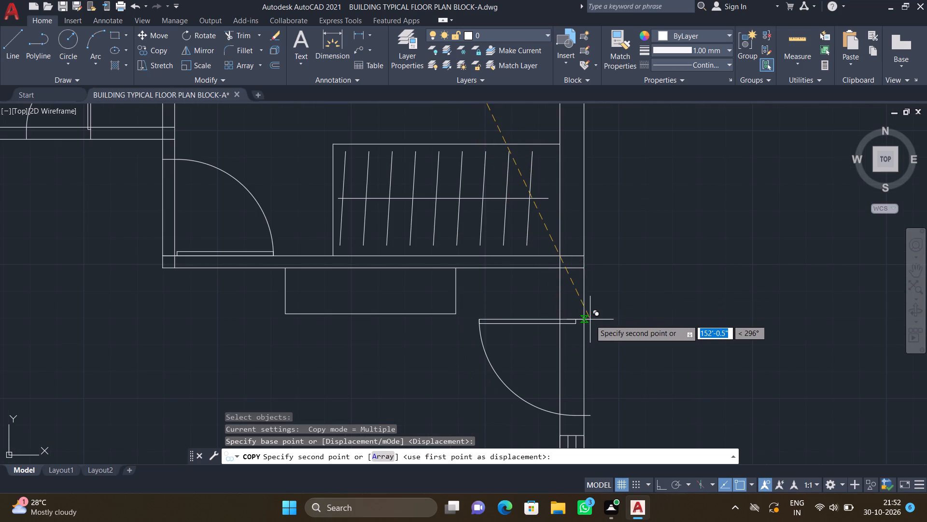
scroll(586, 318, "up", 1)
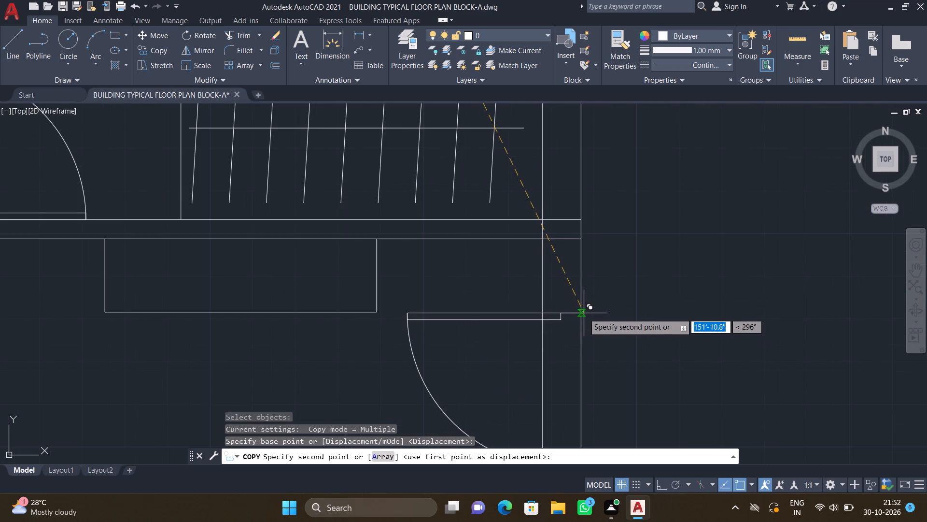
scroll(580, 312, "down", 1)
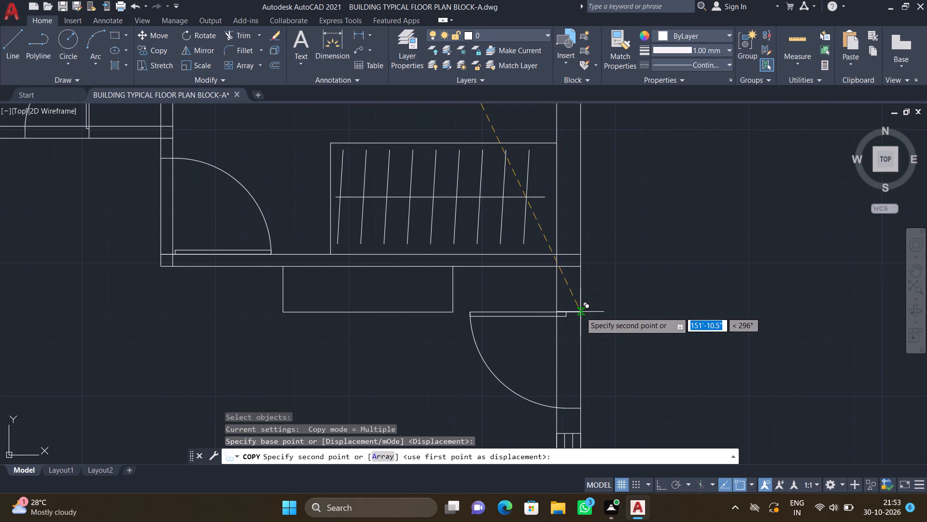
left_click(580, 311)
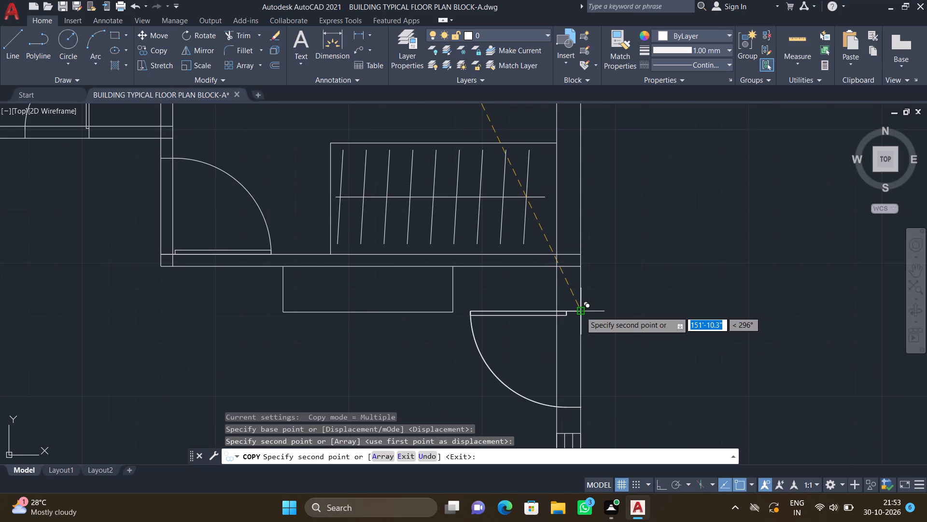
key("Return")
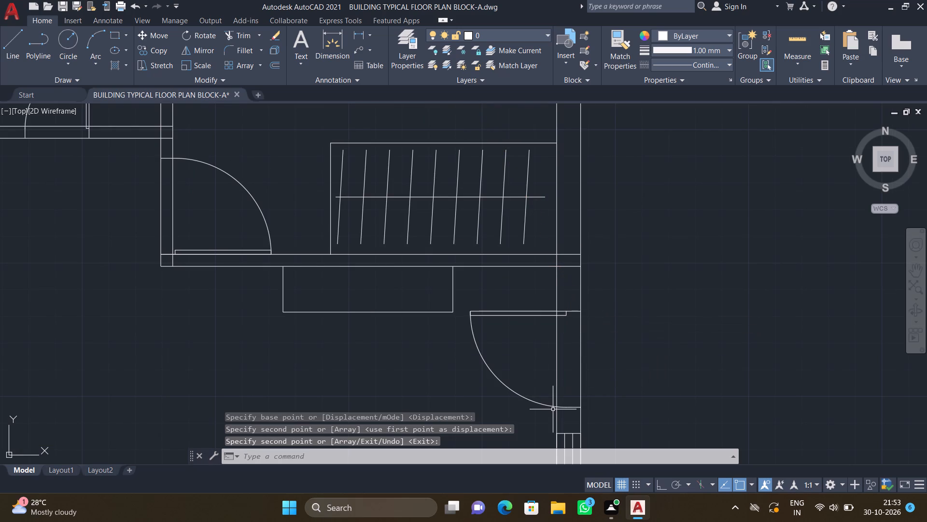
Copy the lower-left door of the larger vertical door set by its jamb end into the lower-left room's top wall, near its right-hand corner.
scroll(553, 412, "up", 2)
scroll(556, 348, "down", 2)
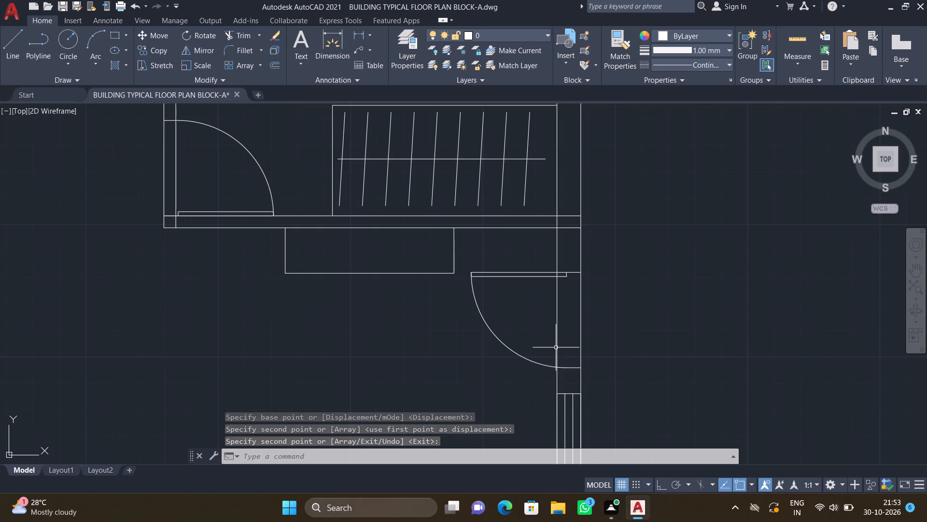
scroll(547, 358, "down", 4)
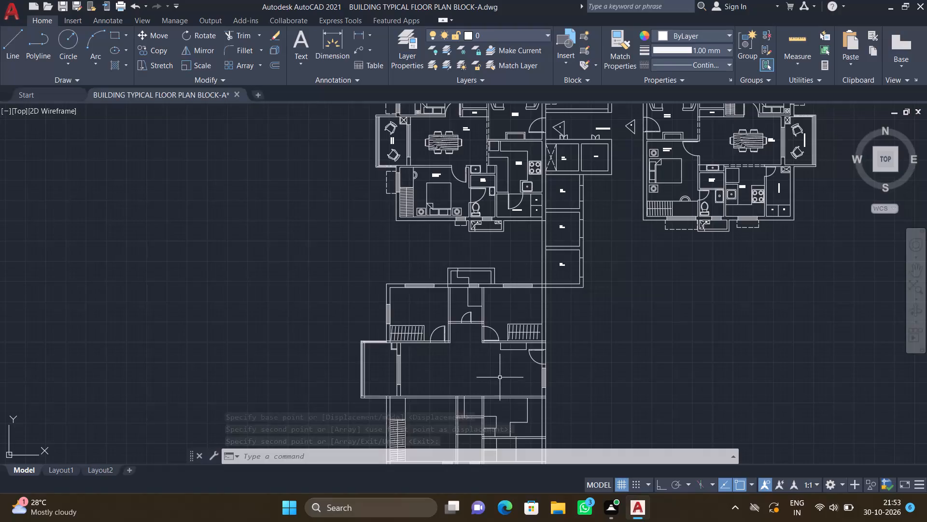
scroll(490, 378, "down", 4)
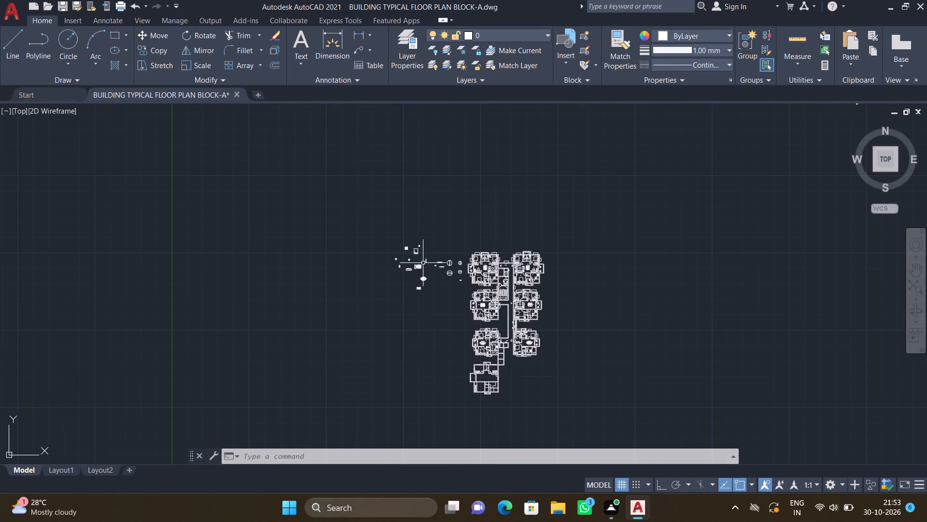
scroll(423, 261, "up", 2)
scroll(470, 269, "up", 2)
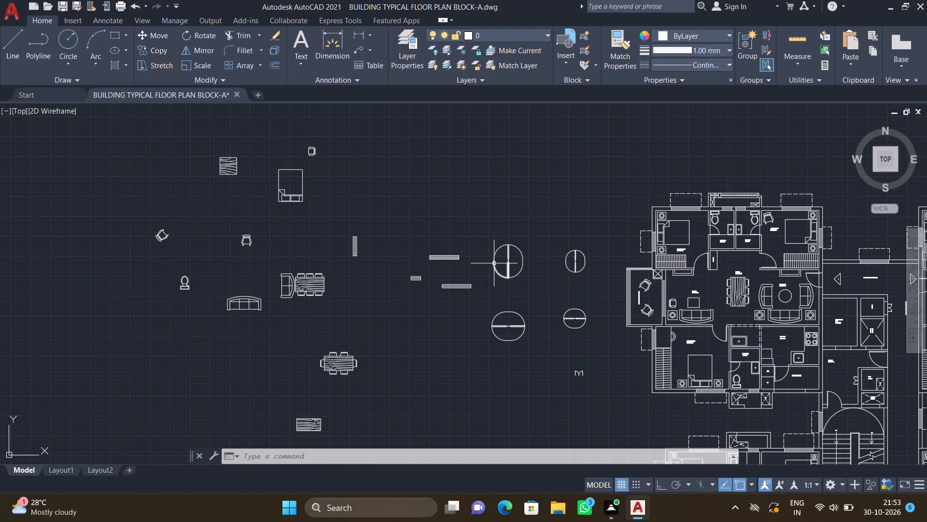
scroll(482, 263, "up", 1)
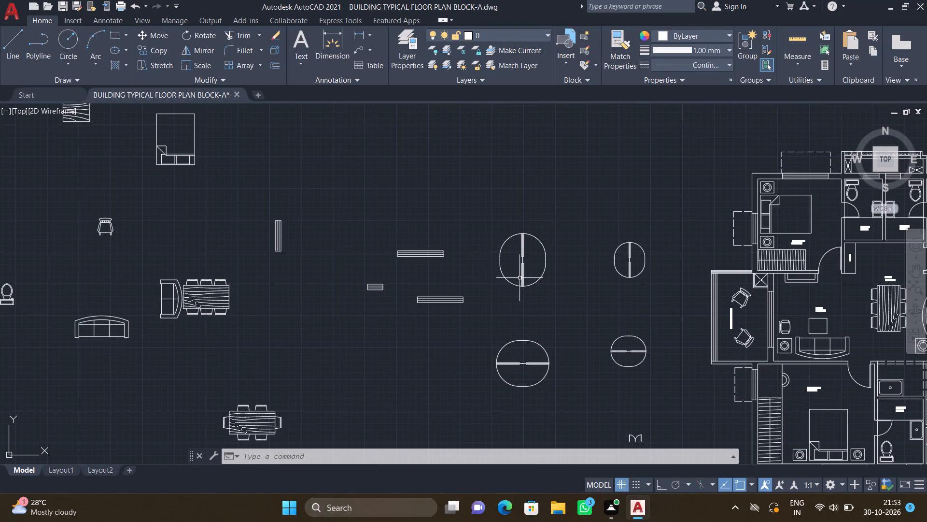
scroll(520, 278, "up", 3)
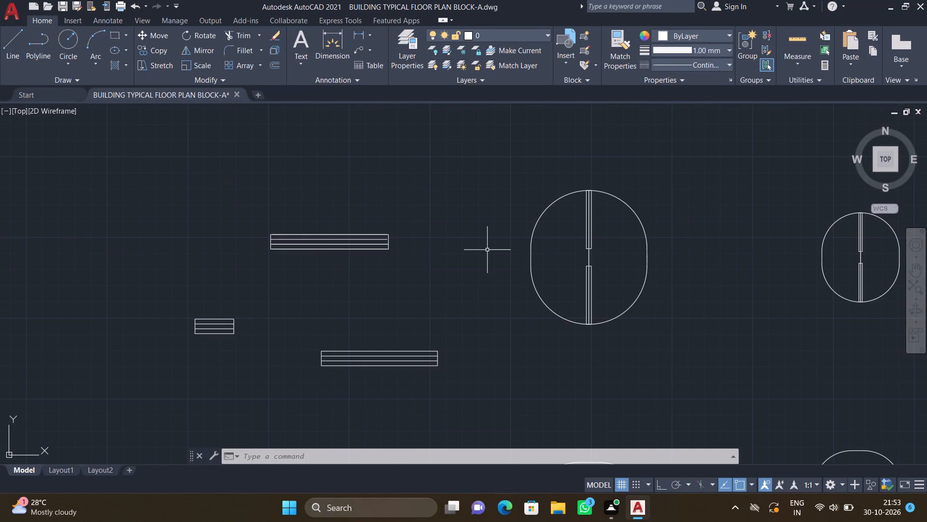
scroll(581, 286, "up", 1)
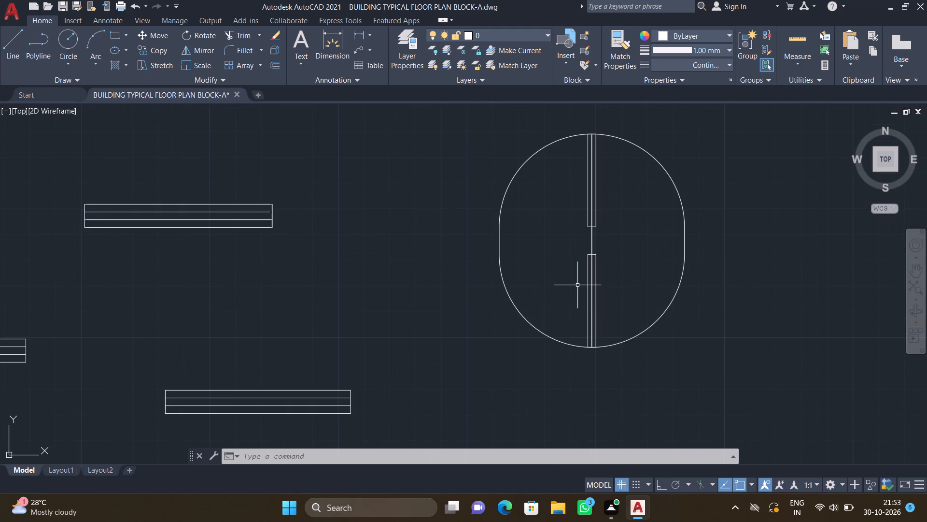
type("CO")
key("Return")
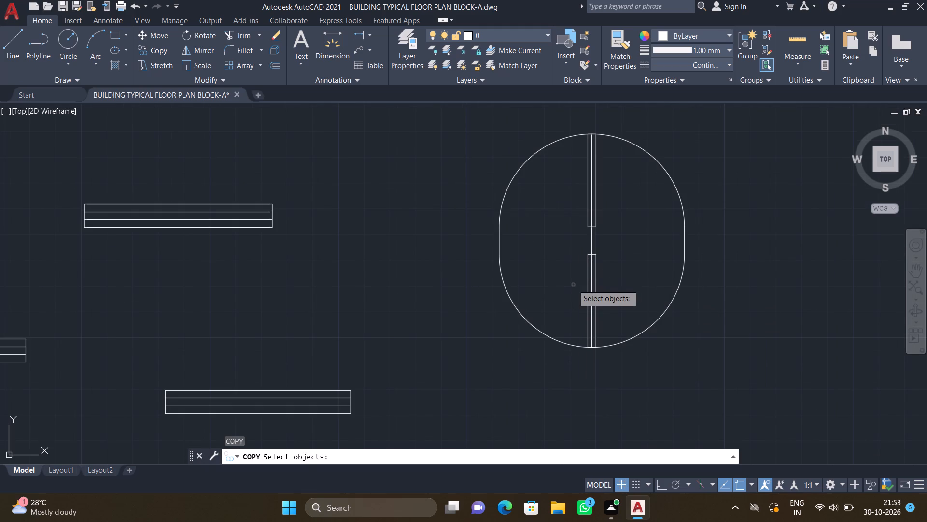
left_click(548, 337)
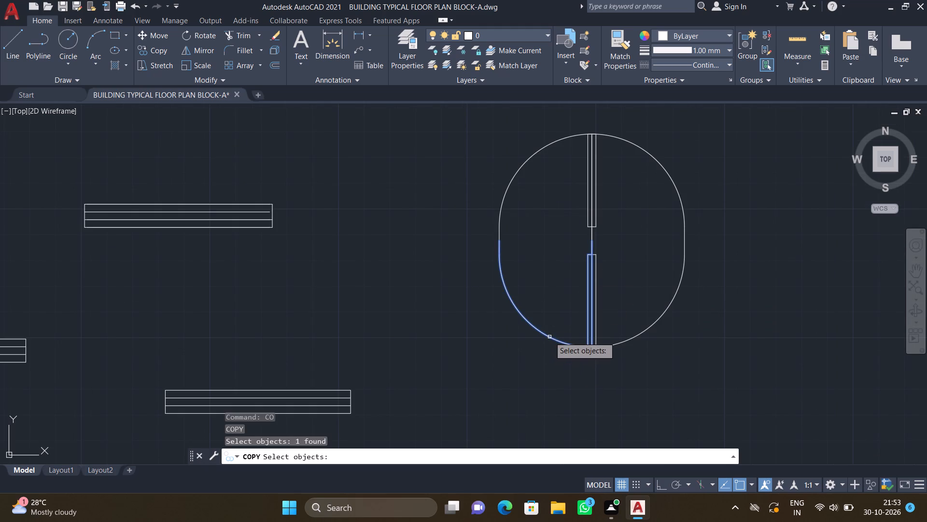
key("Return")
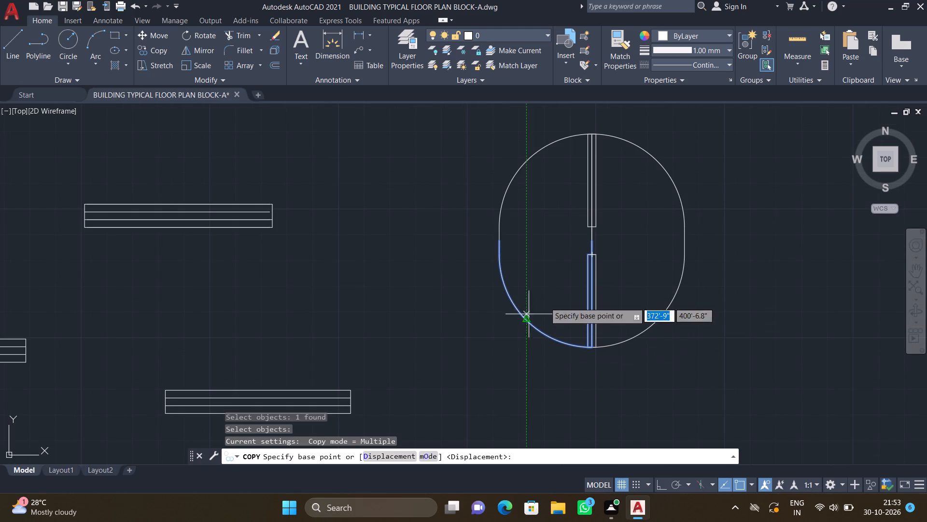
left_click(593, 245)
scroll(598, 287, "down", 3)
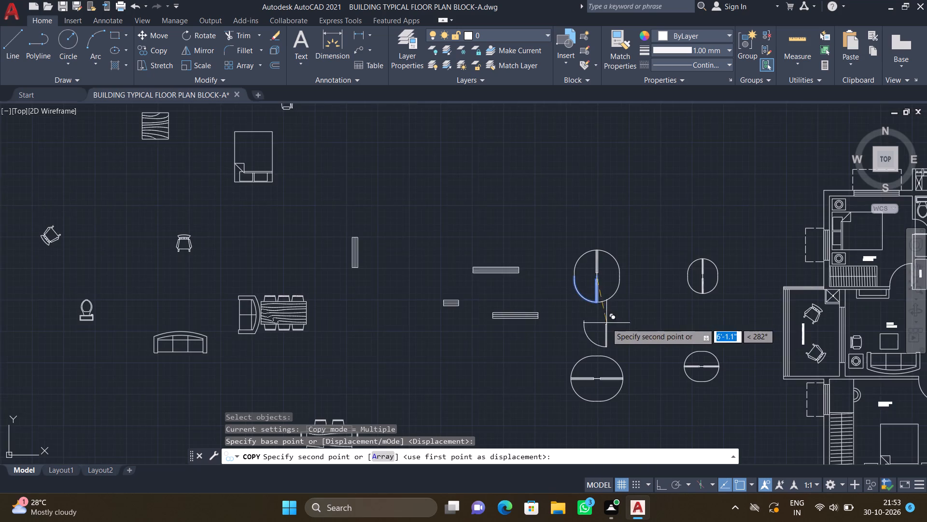
scroll(607, 322, "down", 3)
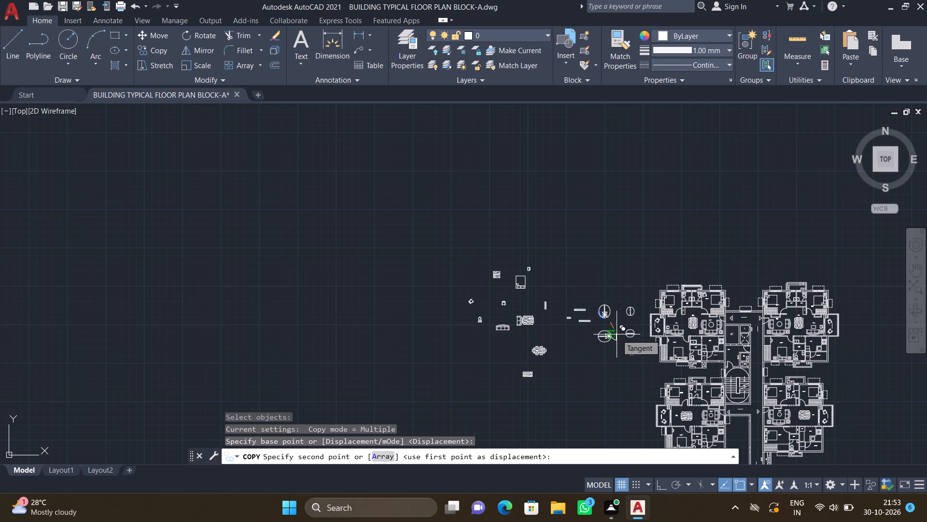
scroll(618, 339, "down", 3)
scroll(603, 414, "up", 2)
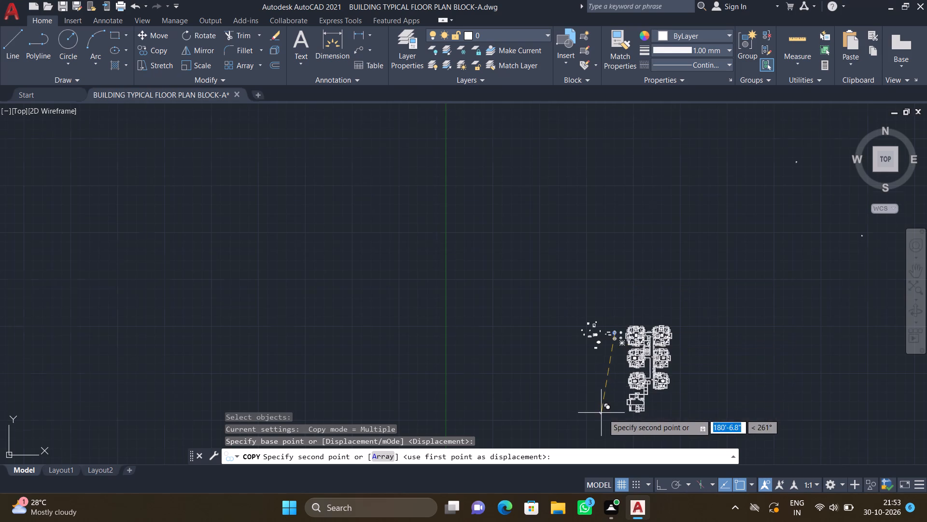
scroll(651, 356, "down", 2)
scroll(666, 408, "up", 4)
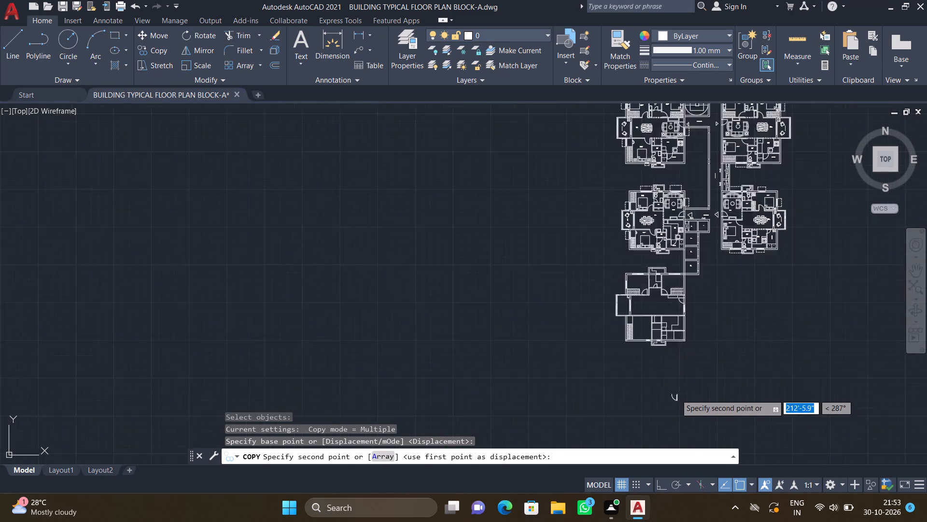
scroll(676, 394, "up", 1)
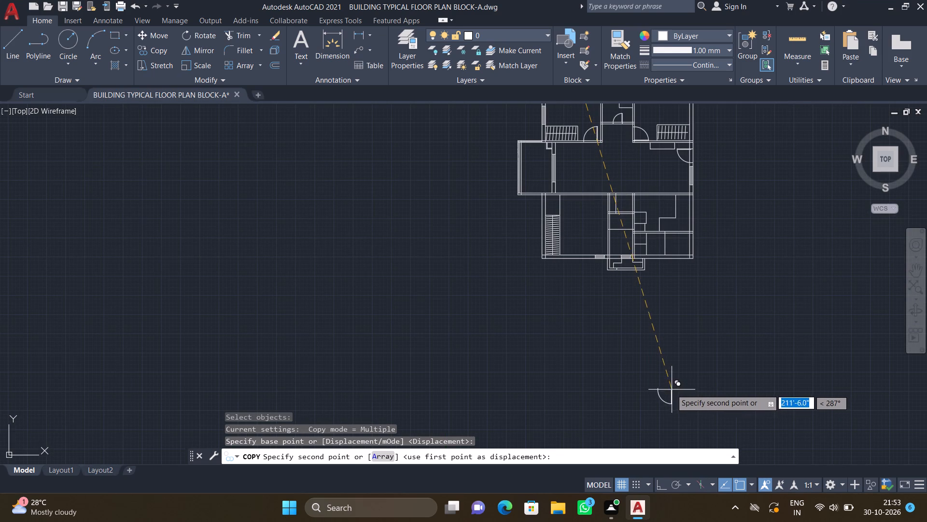
scroll(590, 189, "up", 2)
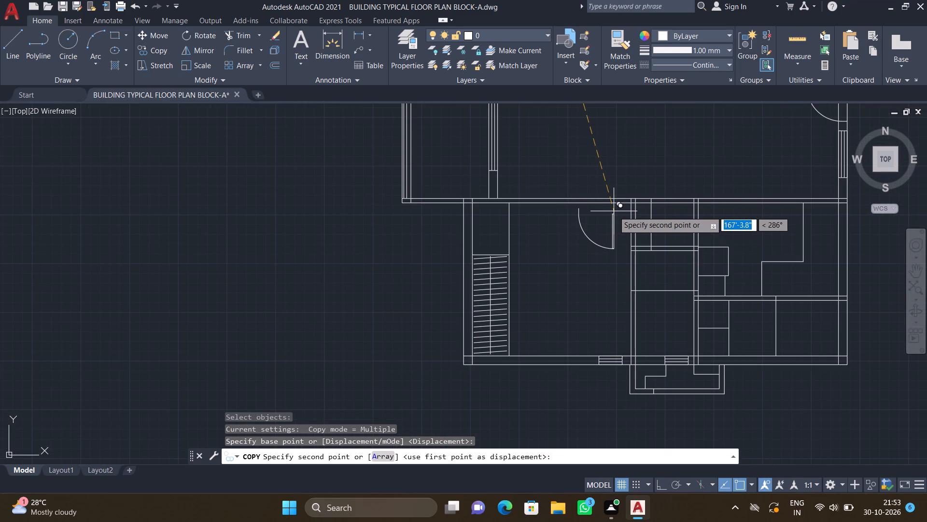
scroll(612, 210, "up", 4)
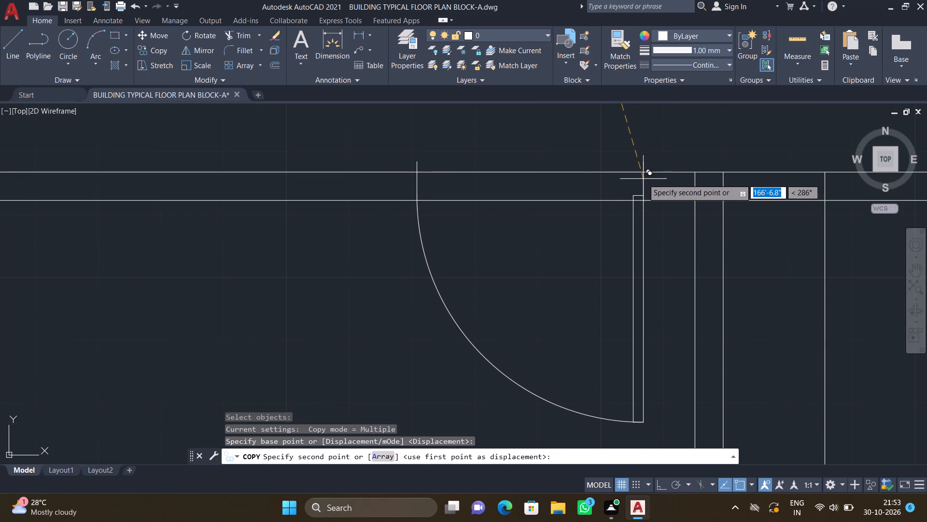
scroll(614, 198, "down", 1)
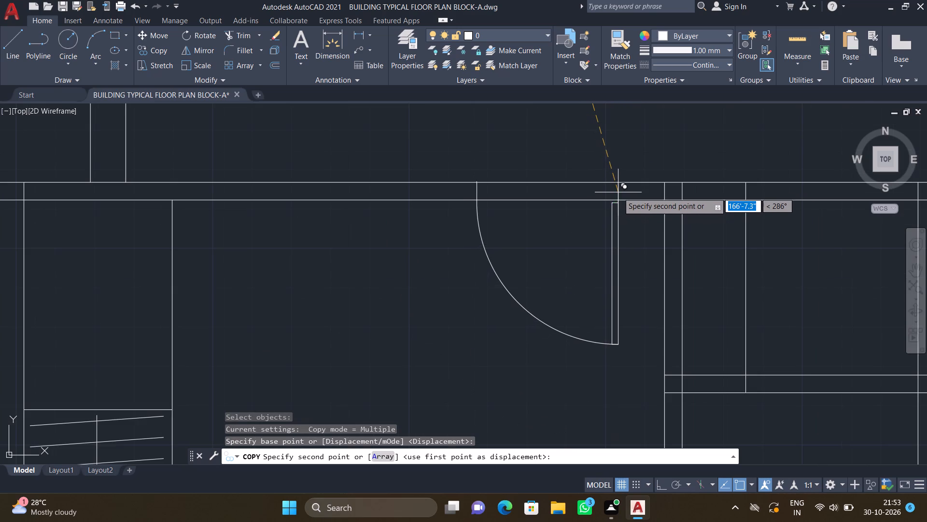
scroll(634, 187, "up", 1)
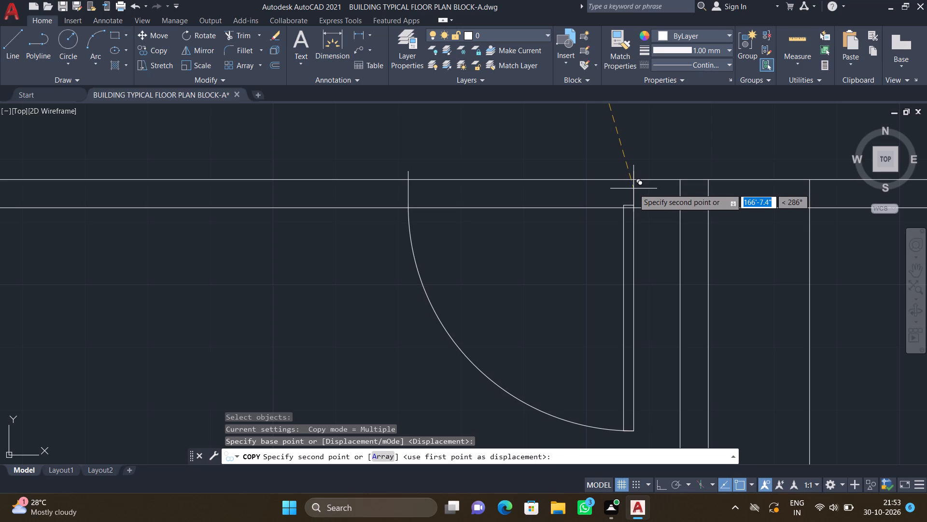
Place the door copy by its jamb end on the lower-left room's top wall, near its right-hand corner.
left_click(634, 180)
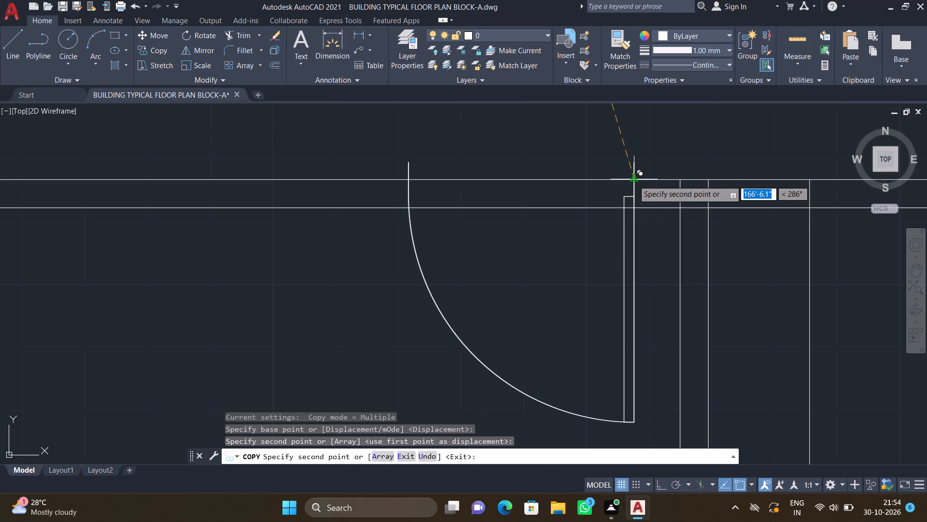
key("Return")
scroll(632, 181, "down", 2)
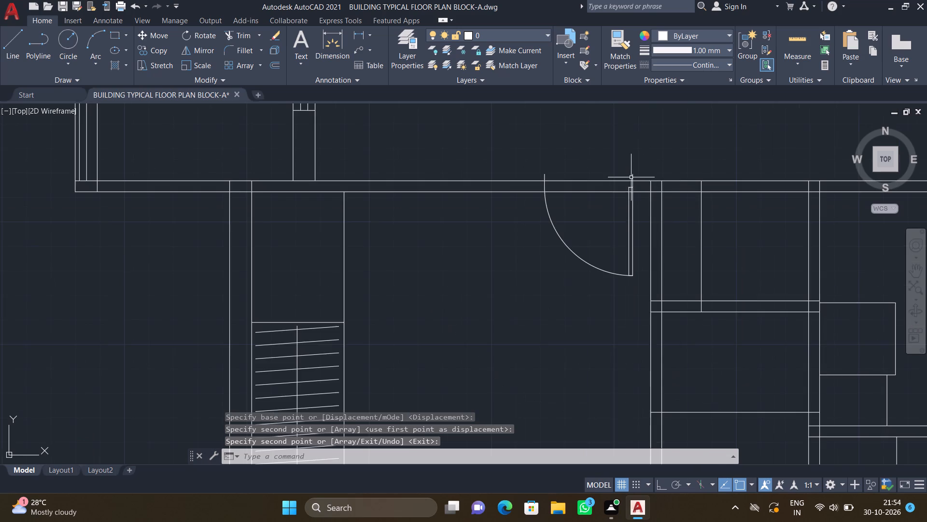
Move the lower-left room's door by its upper jamb end onto the top wall's upper line, slightly nearer the right-hand corner.
scroll(622, 164, "up", 2)
key("m")
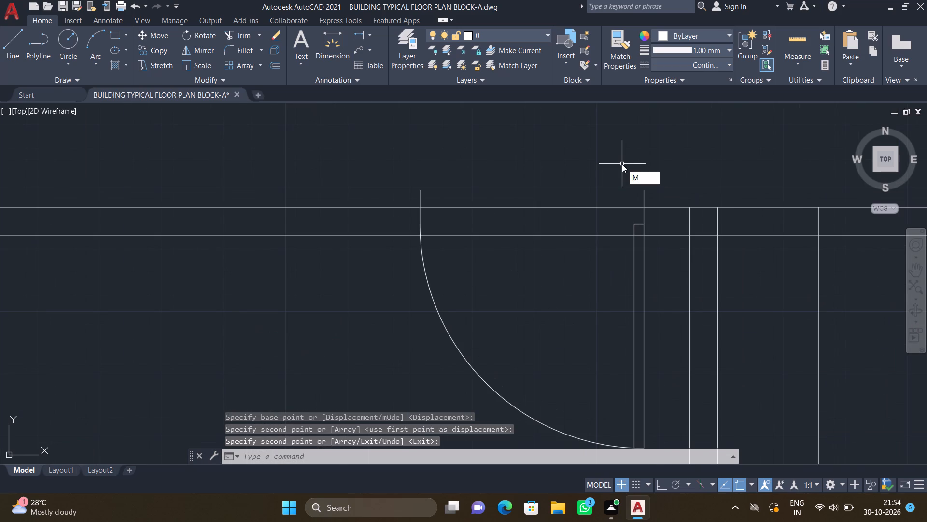
key("Return")
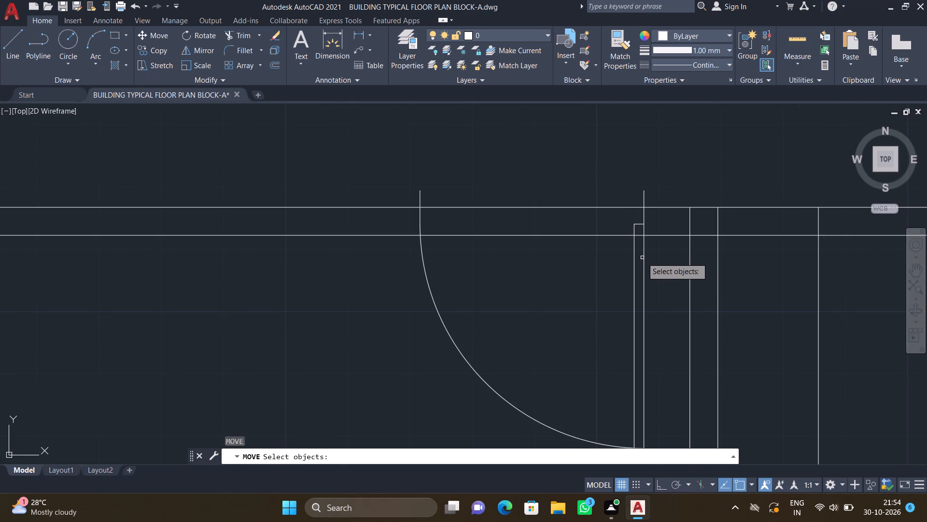
scroll(645, 259, "up", 1)
left_click(645, 259)
left_click(634, 243)
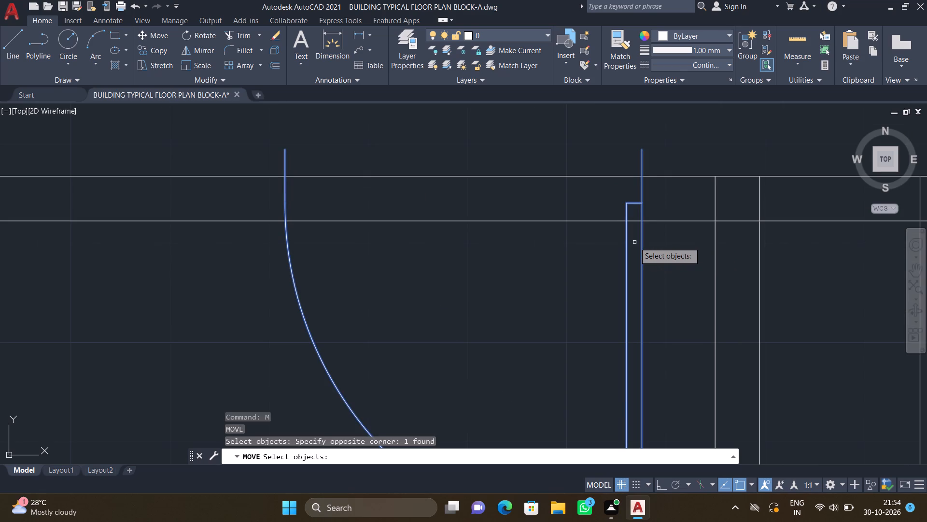
key("Return")
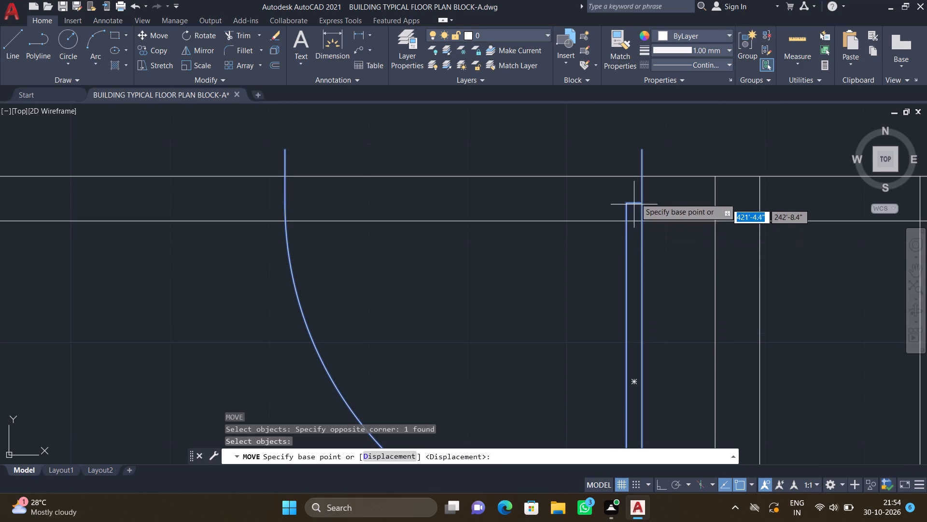
scroll(644, 141, "up", 1)
left_click_drag(637, 154, 638, 159)
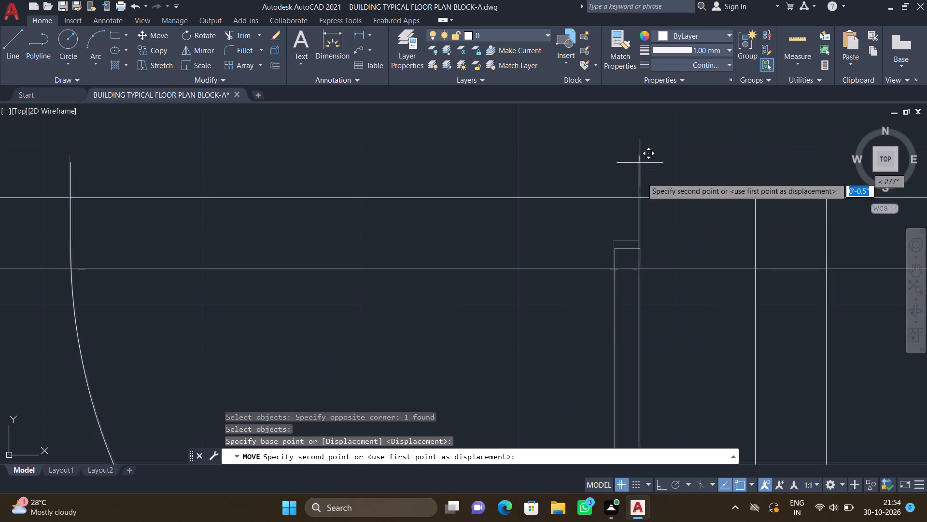
left_click(662, 198)
scroll(501, 218, "down", 3)
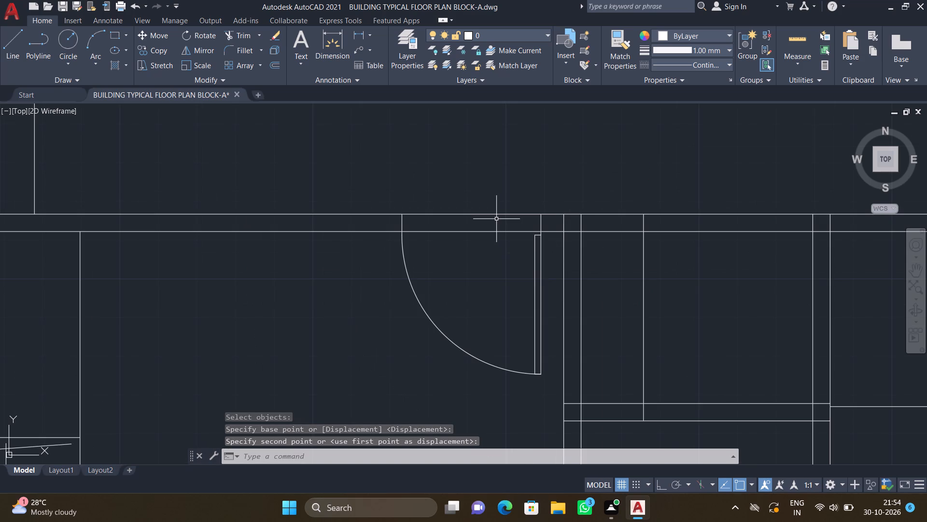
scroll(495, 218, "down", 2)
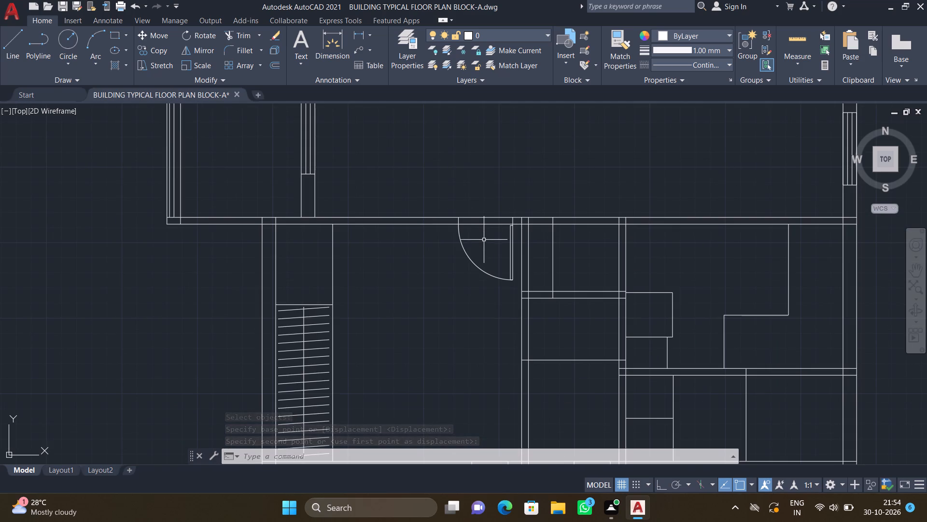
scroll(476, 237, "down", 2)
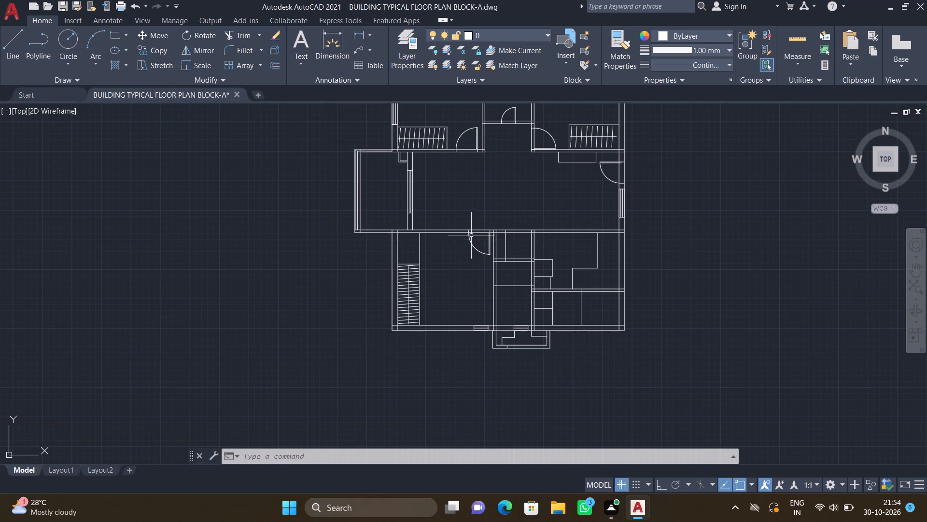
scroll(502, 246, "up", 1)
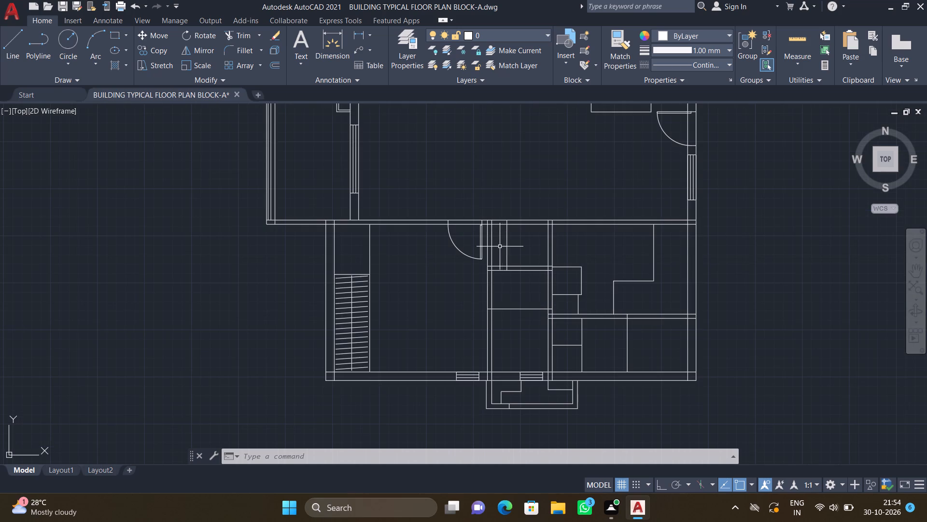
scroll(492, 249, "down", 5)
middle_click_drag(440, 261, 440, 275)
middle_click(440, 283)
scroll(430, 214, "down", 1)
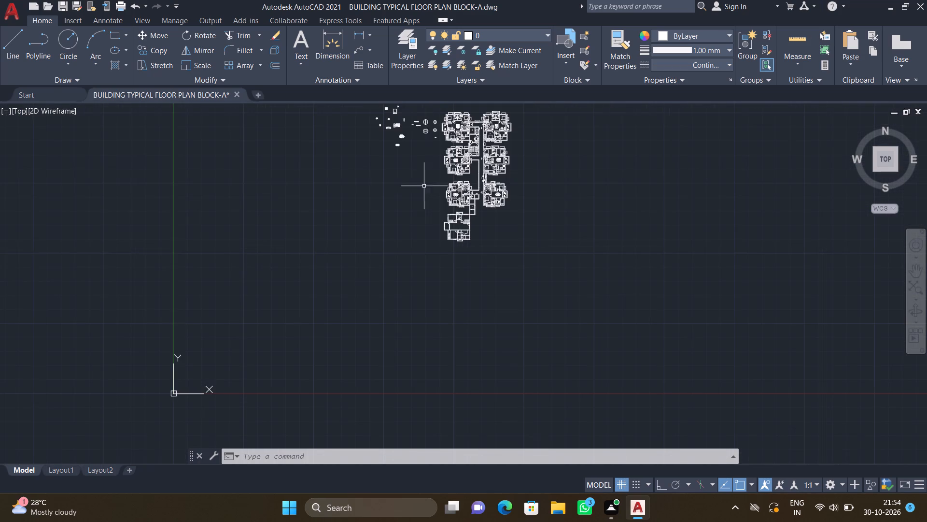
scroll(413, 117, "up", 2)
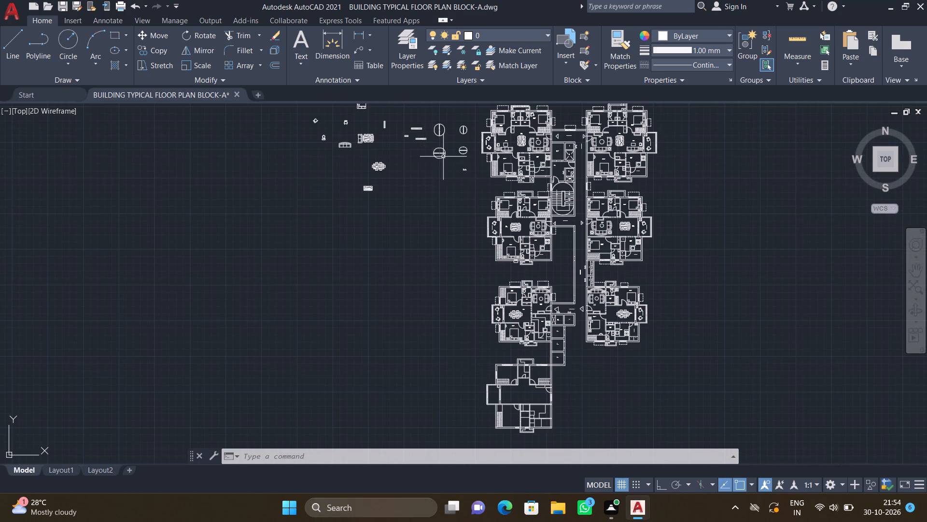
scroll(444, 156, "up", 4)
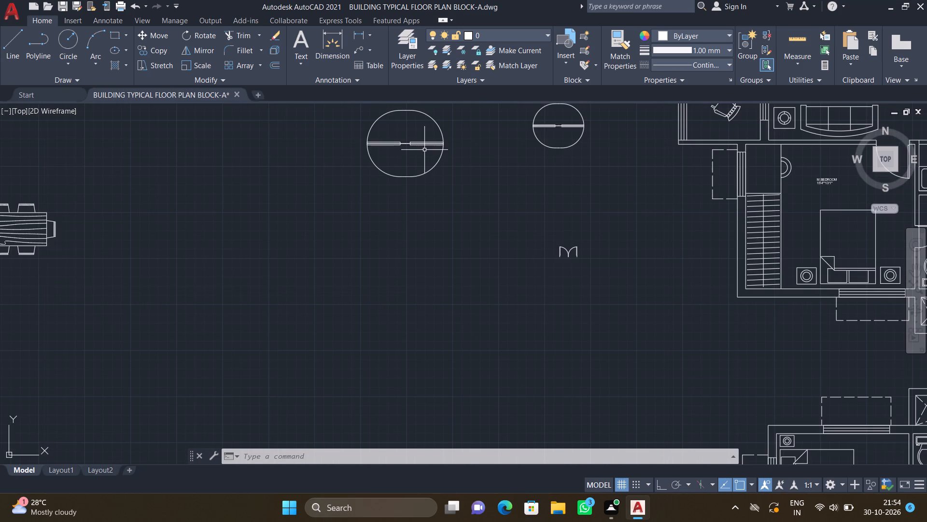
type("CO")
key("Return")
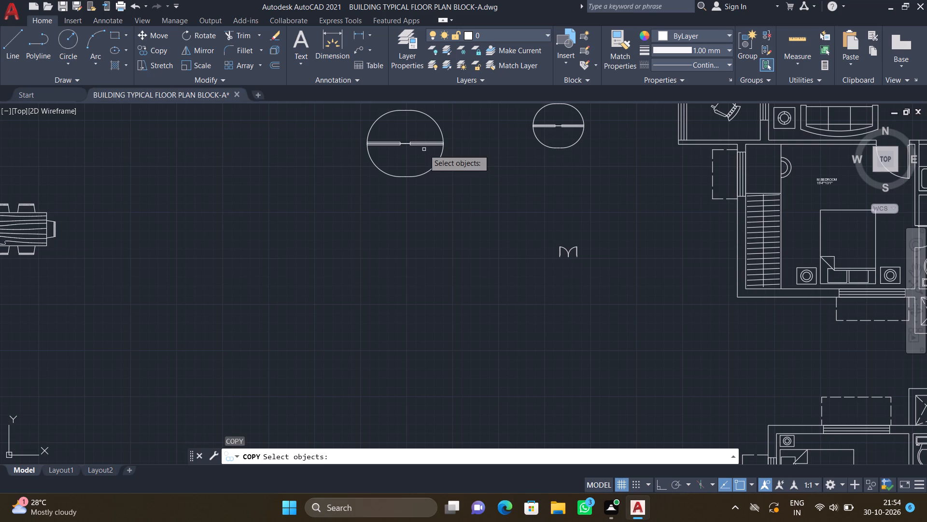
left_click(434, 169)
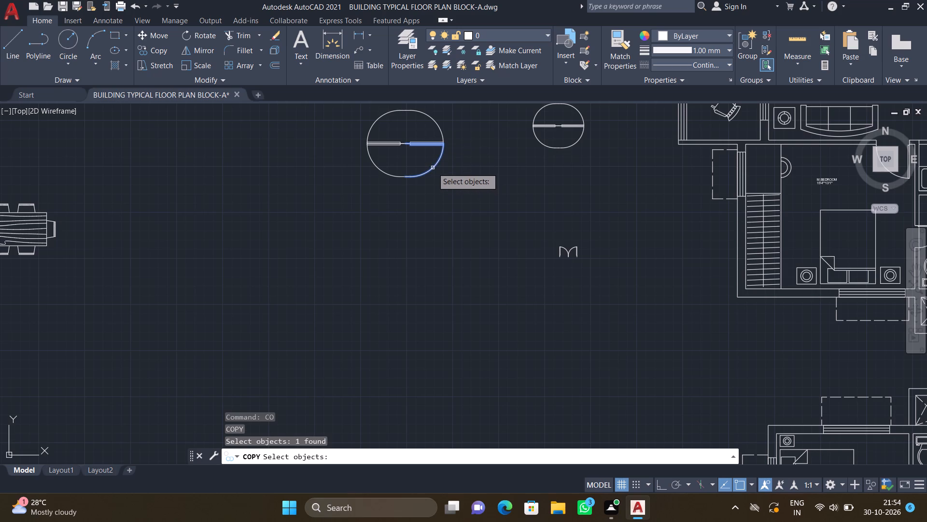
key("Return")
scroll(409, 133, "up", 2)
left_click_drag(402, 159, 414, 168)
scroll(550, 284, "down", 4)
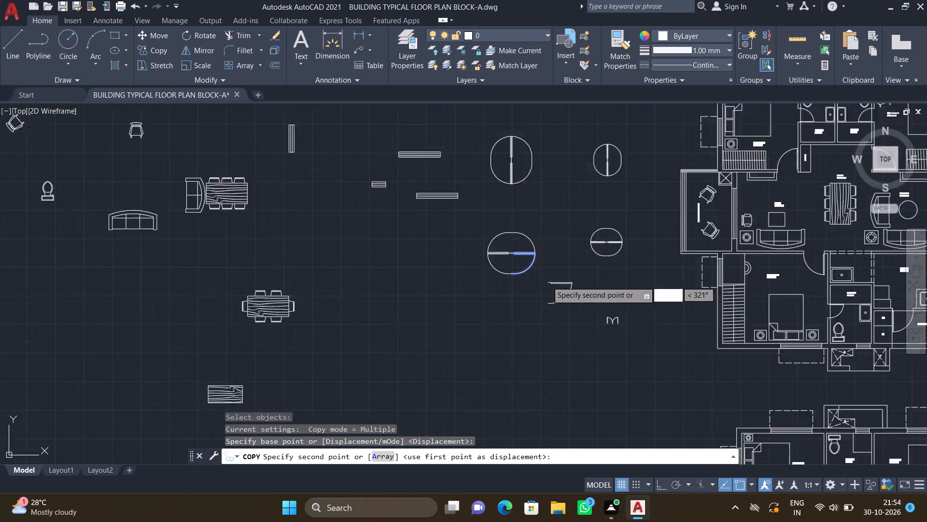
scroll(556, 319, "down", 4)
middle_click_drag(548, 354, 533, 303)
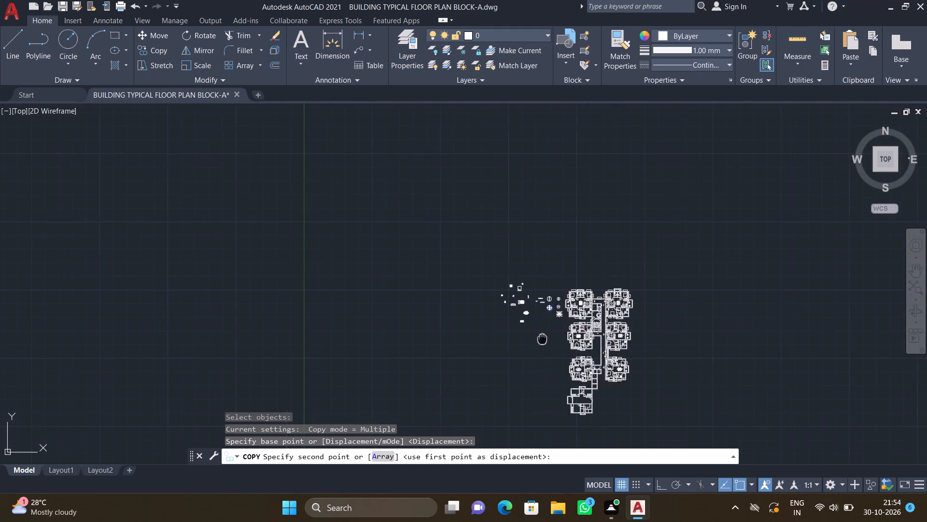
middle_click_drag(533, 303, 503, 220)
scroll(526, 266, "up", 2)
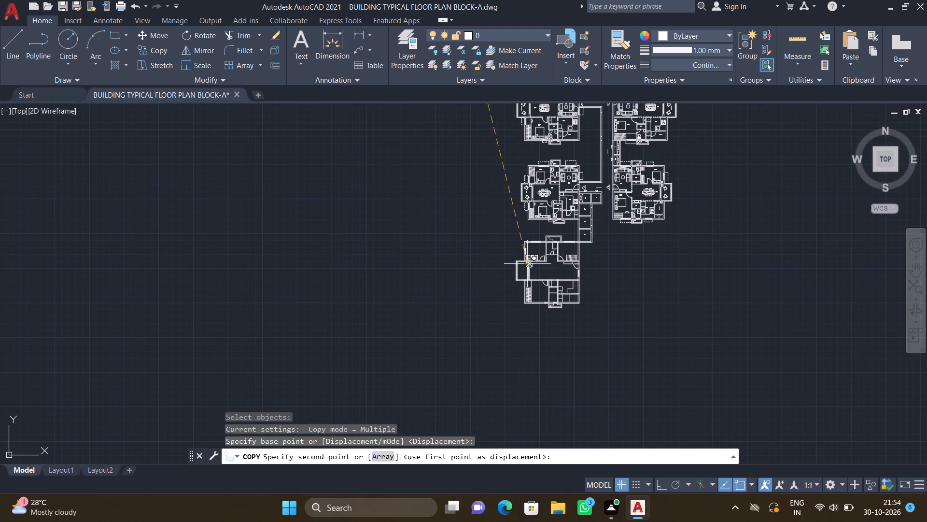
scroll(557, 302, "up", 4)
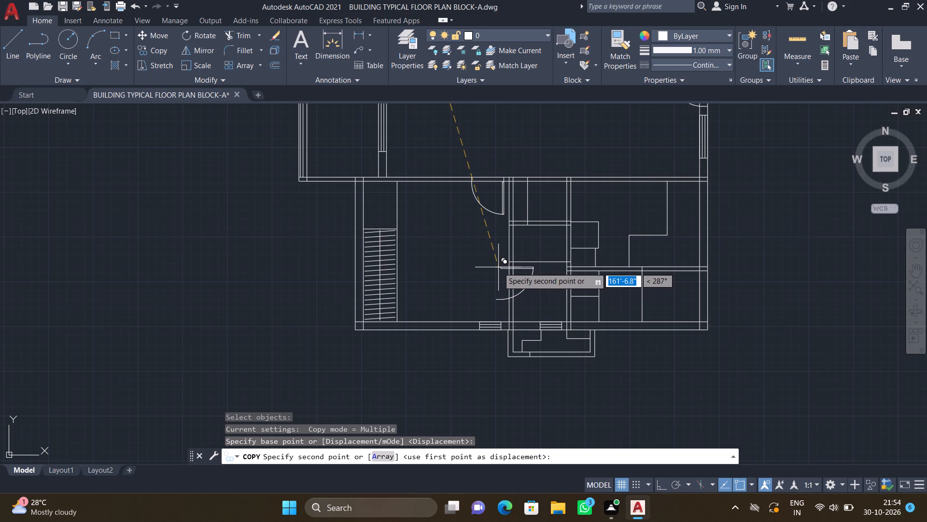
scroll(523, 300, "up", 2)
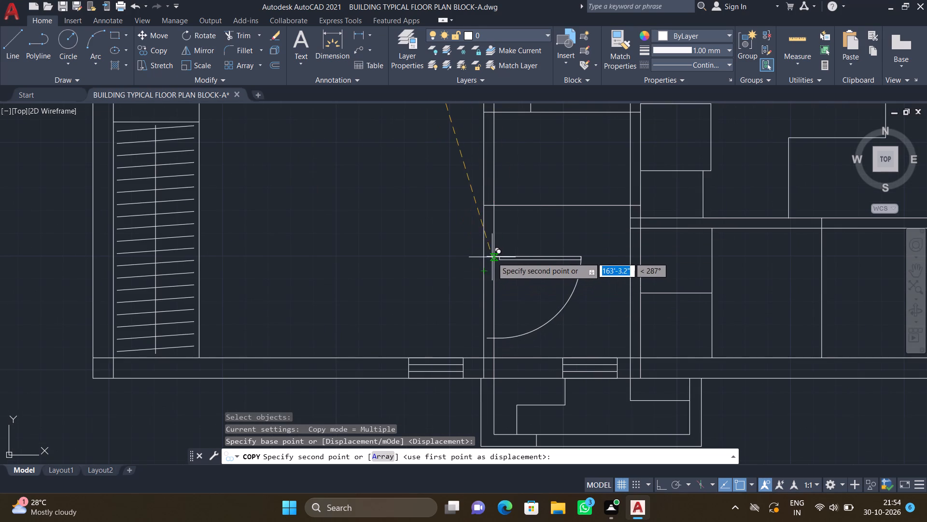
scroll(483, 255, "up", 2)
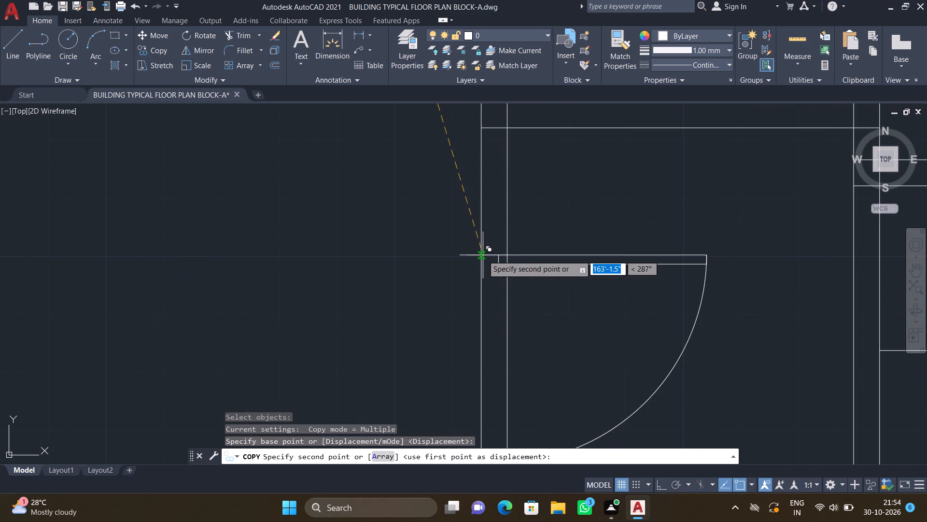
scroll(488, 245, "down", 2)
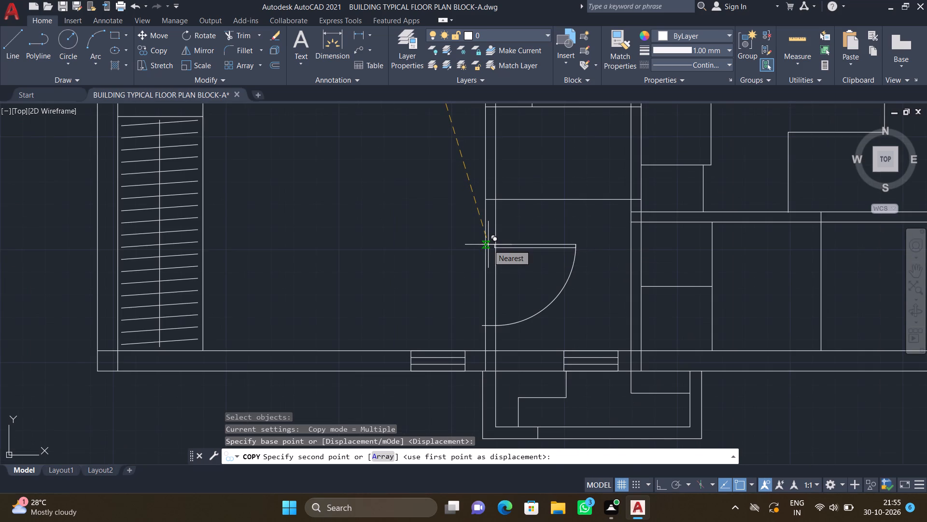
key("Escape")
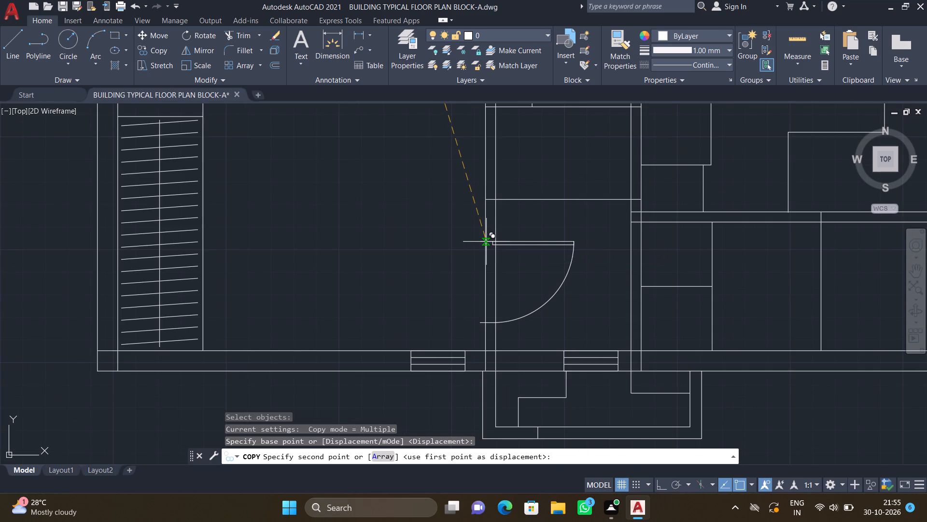
Copy the lower-right door of the smaller horizontal door set by its jamb end onto the lower toilet's left wall outer line, just below the partition line.
scroll(460, 203, "down", 9)
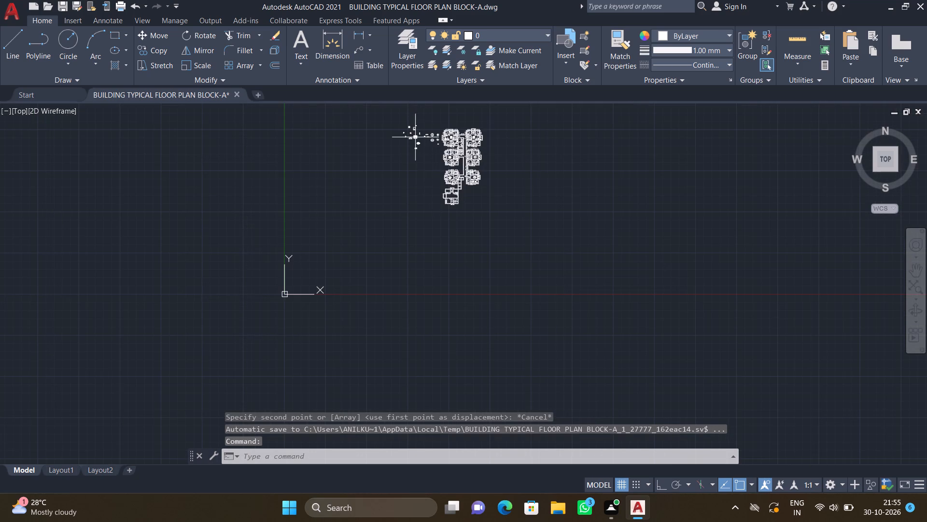
scroll(442, 125, "up", 3)
scroll(424, 171, "up", 3)
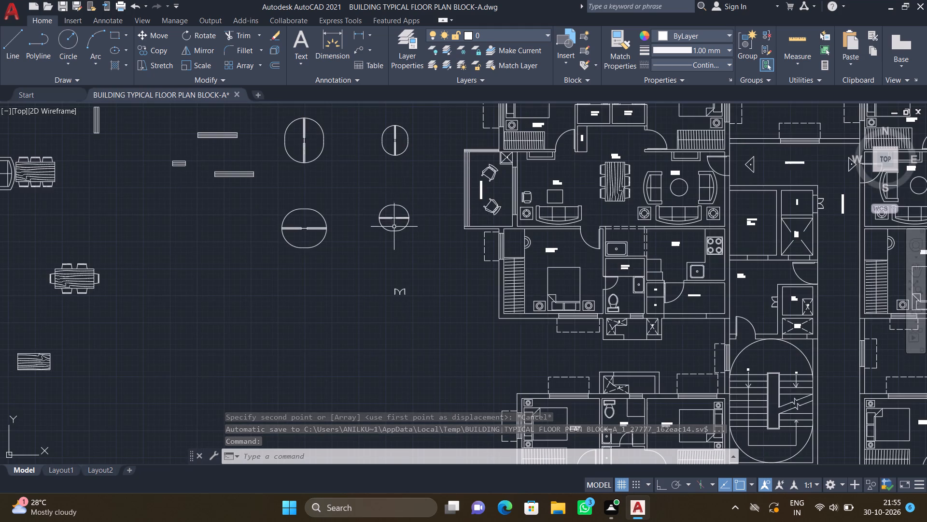
scroll(394, 227, "up", 2)
type("CO")
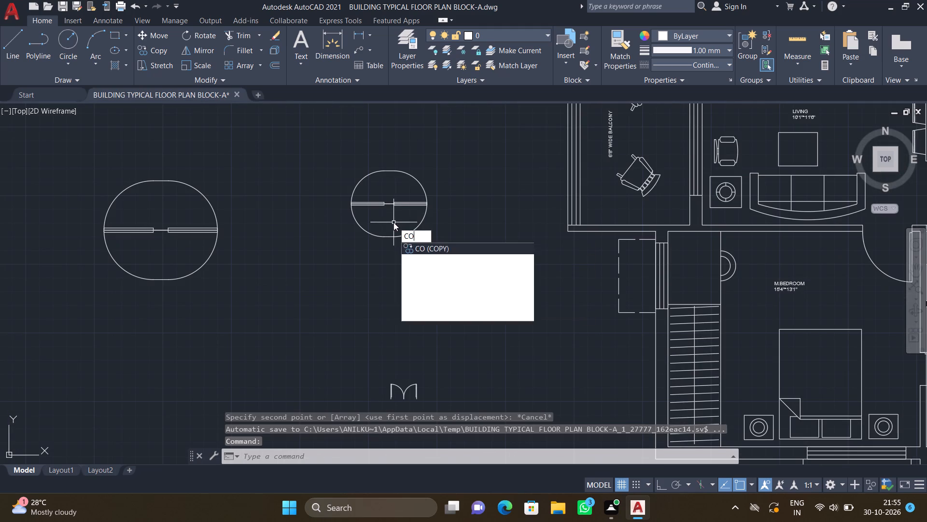
key("Return")
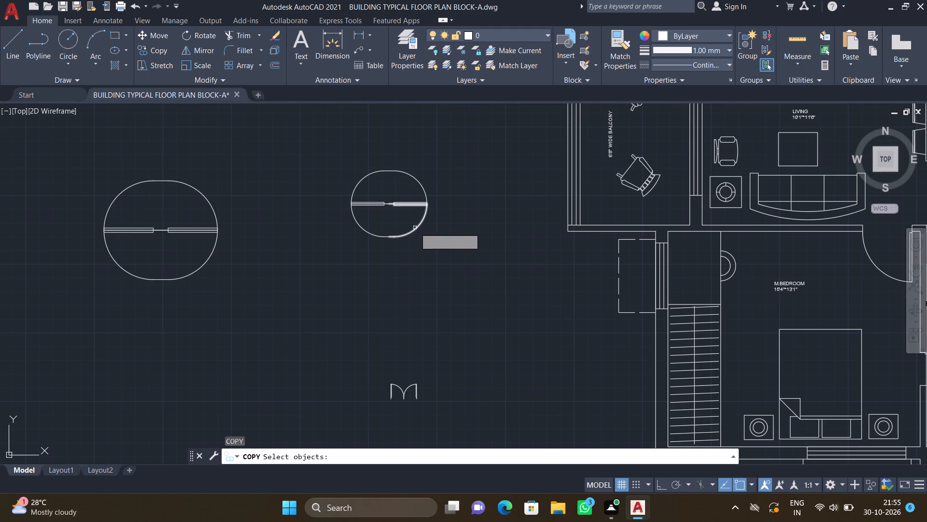
left_click(416, 226)
key("Return")
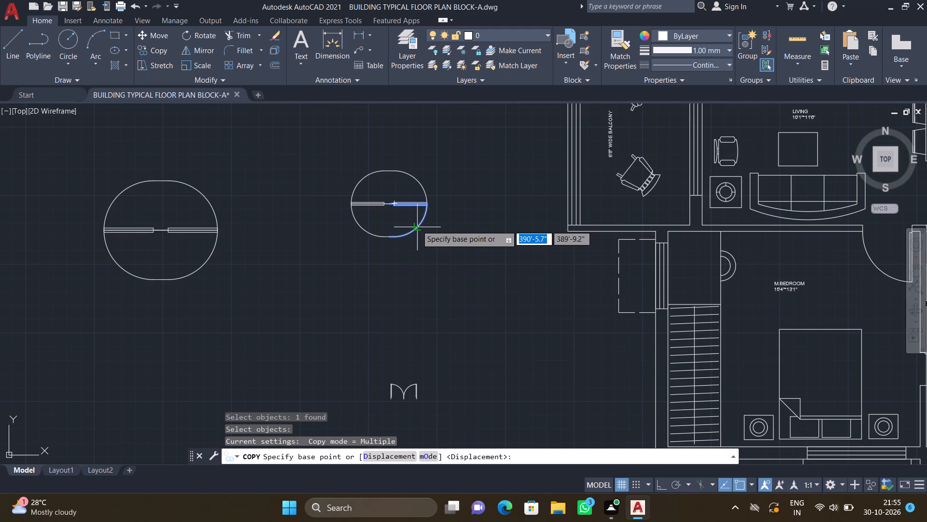
scroll(389, 191, "up", 2)
left_click(386, 217)
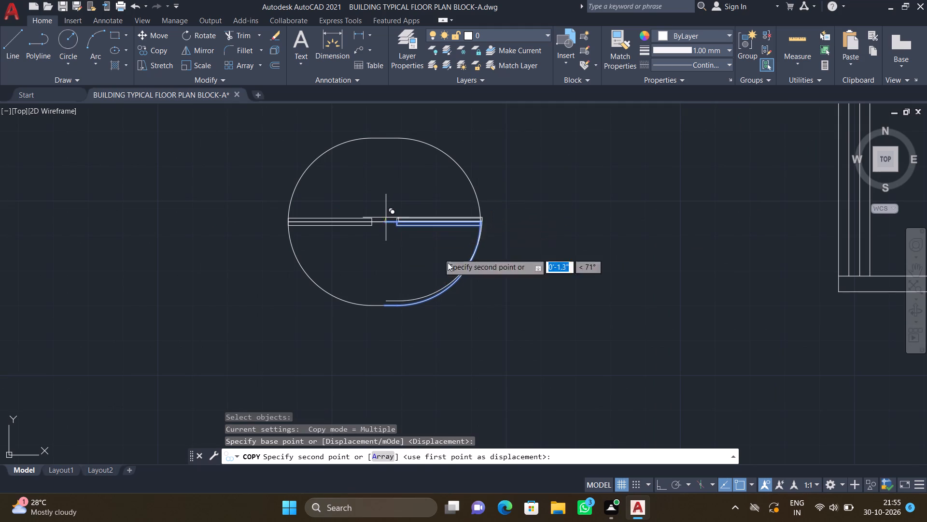
scroll(460, 278, "down", 4)
scroll(484, 339, "down", 5)
middle_click_drag(486, 288, 486, 275)
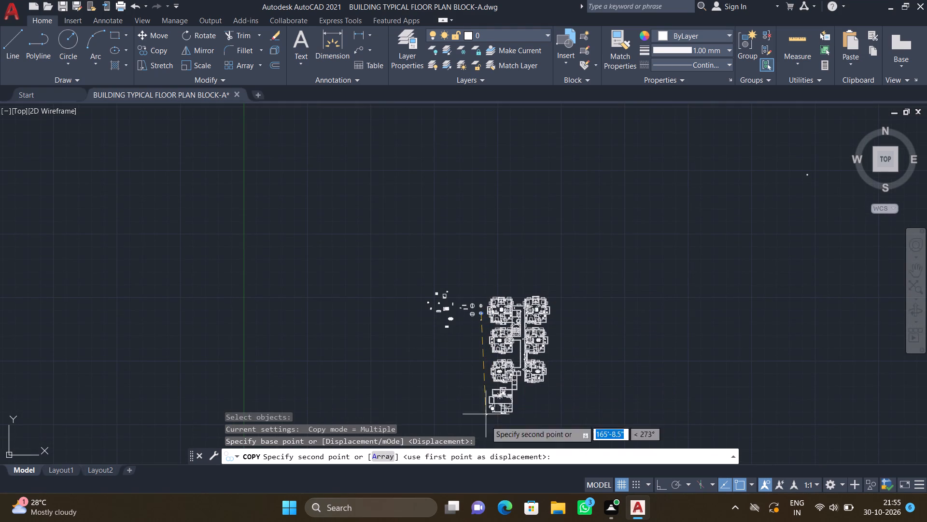
scroll(487, 450, "up", 6)
scroll(501, 406, "up", 4)
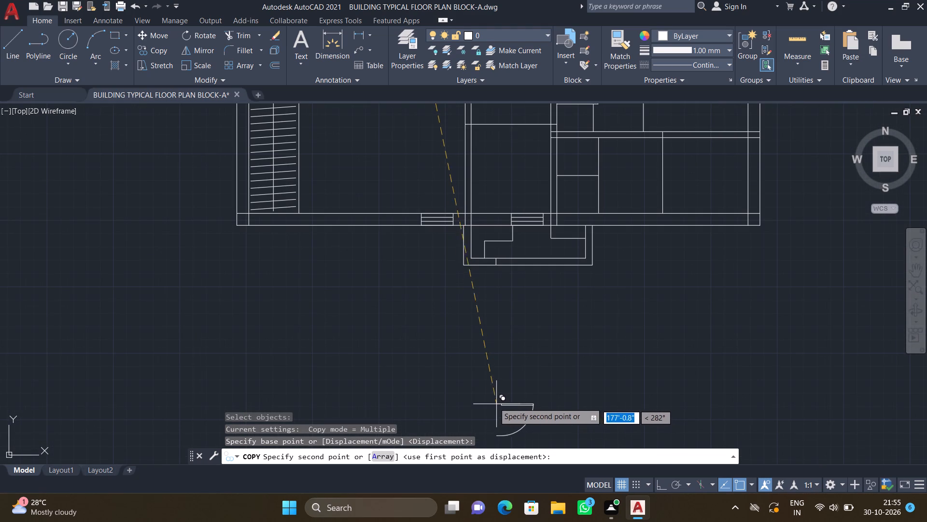
scroll(449, 183, "down", 1)
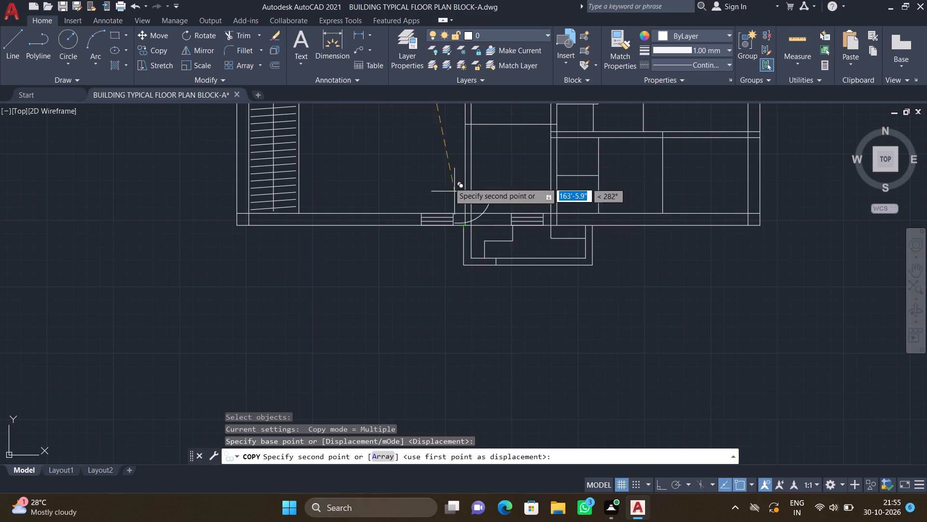
scroll(449, 182, "down", 1)
scroll(459, 158, "up", 3)
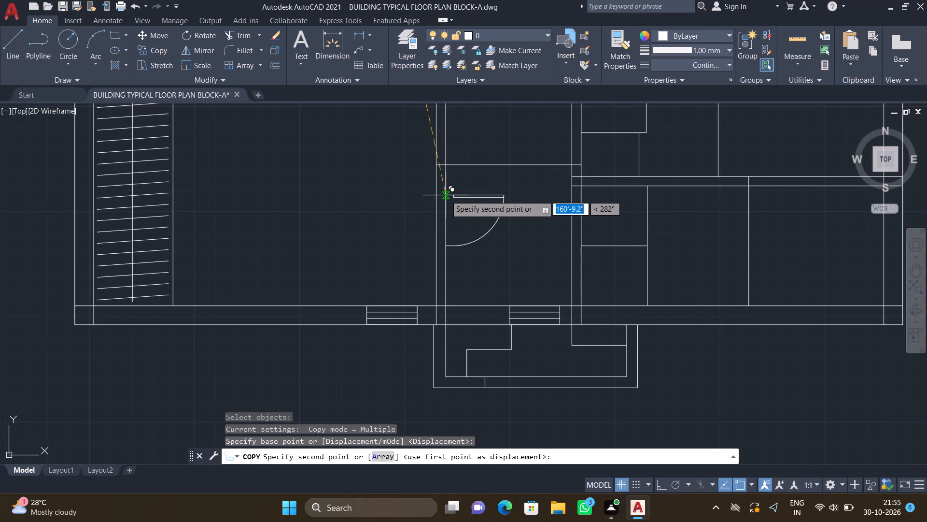
scroll(448, 186, "up", 1)
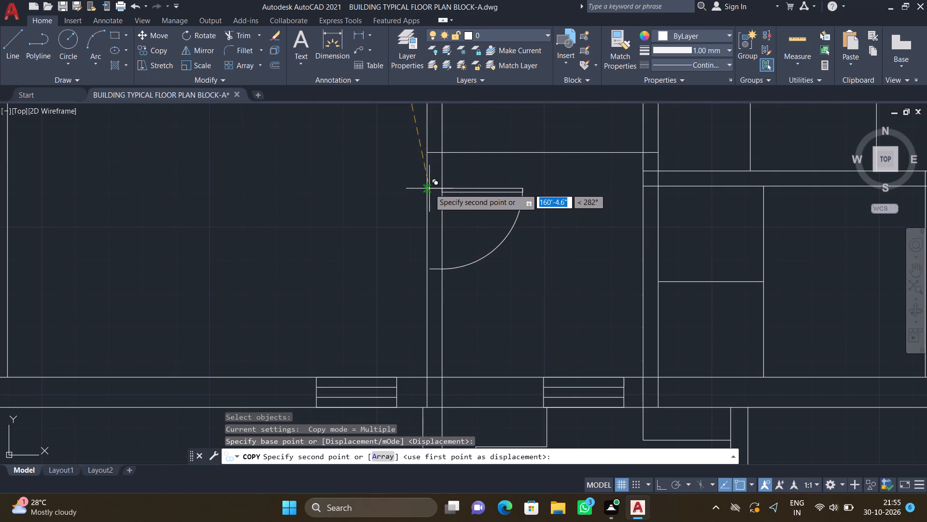
left_click(428, 188)
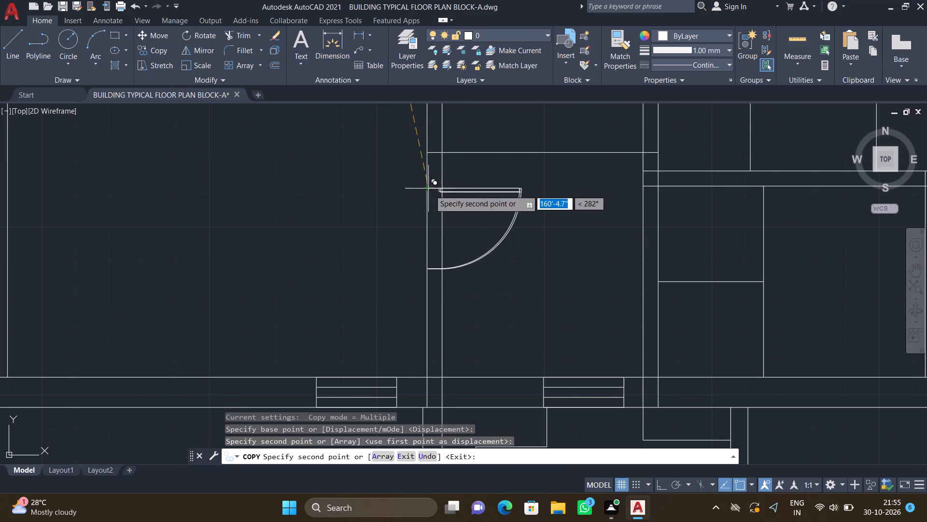
key("Return")
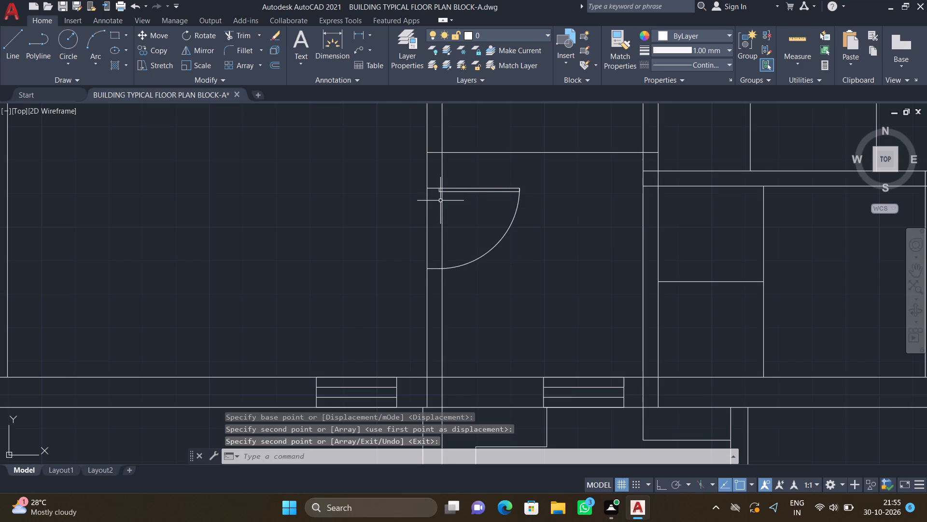
Copy the lower-right door of the smaller vertical door set by its jamb end onto the utility room's top wall upper line, near its left-hand end.
scroll(434, 201, "down", 2)
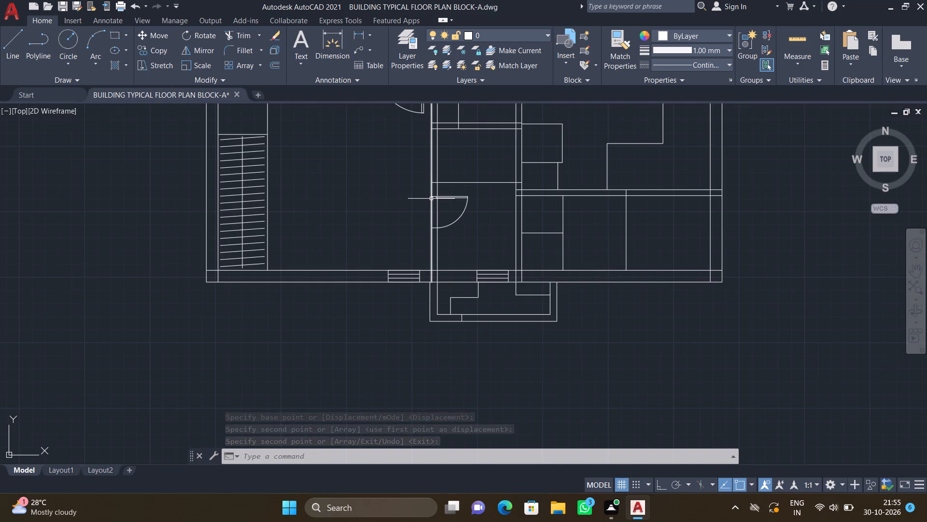
scroll(432, 198, "down", 6)
middle_click_drag(361, 153, 374, 204)
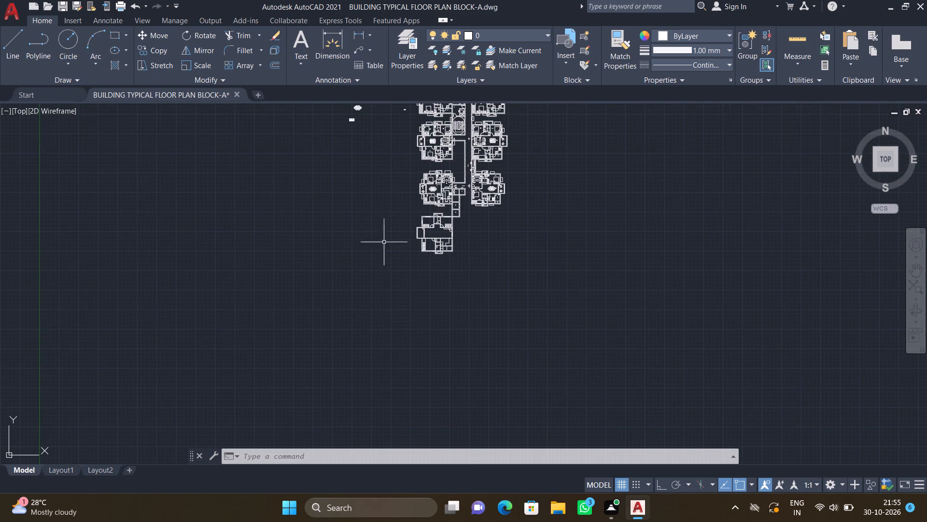
middle_click_drag(375, 159, 376, 174)
middle_click_drag(376, 177, 359, 286)
scroll(396, 221, "up", 4)
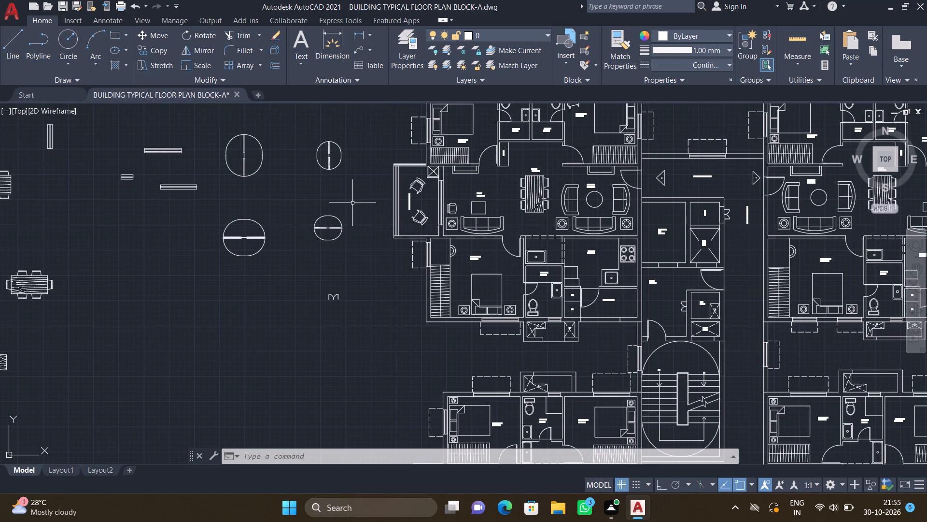
scroll(271, 119, "up", 3)
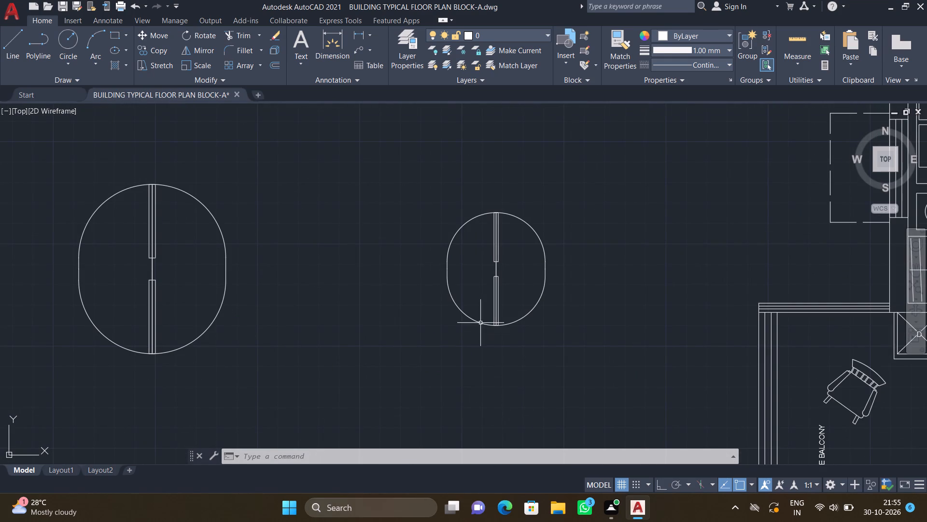
type("CO")
key("Return")
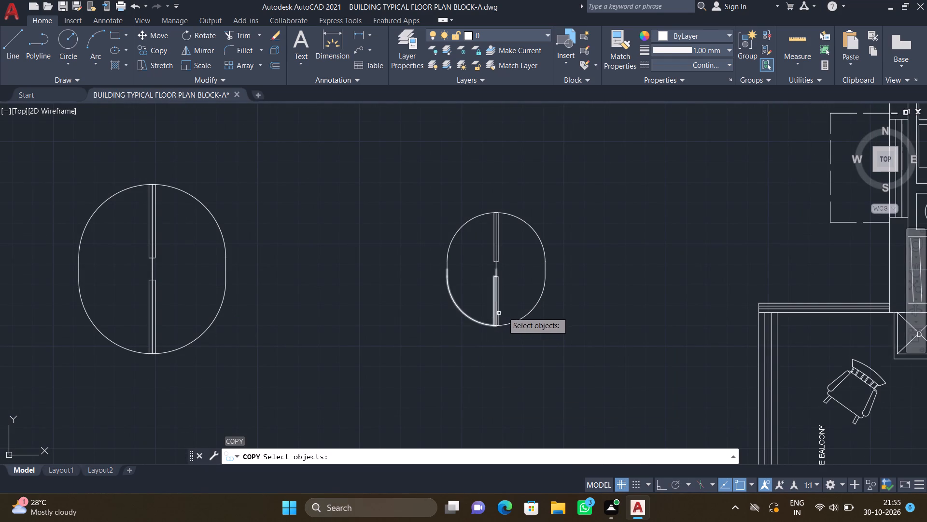
left_click(536, 305)
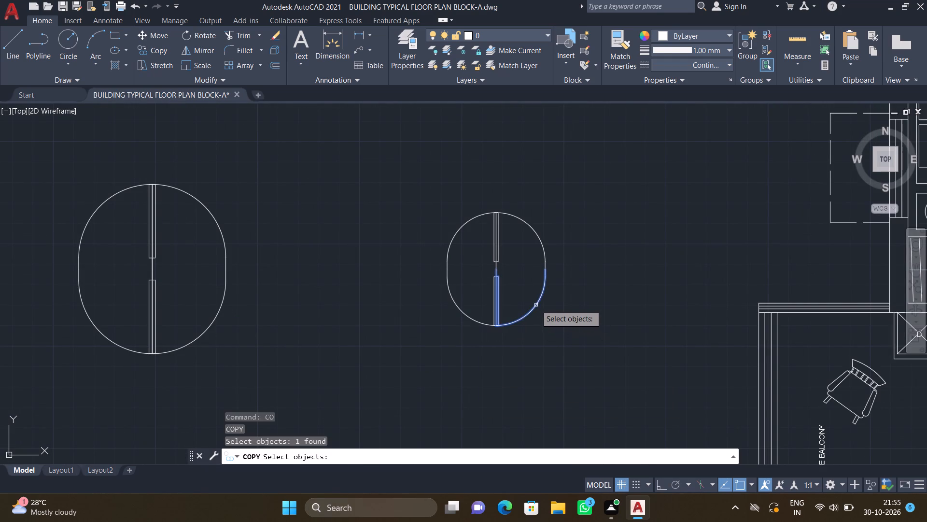
key("Return")
scroll(501, 246, "up", 2)
left_click_drag(483, 304, 489, 313)
scroll(534, 375, "down", 6)
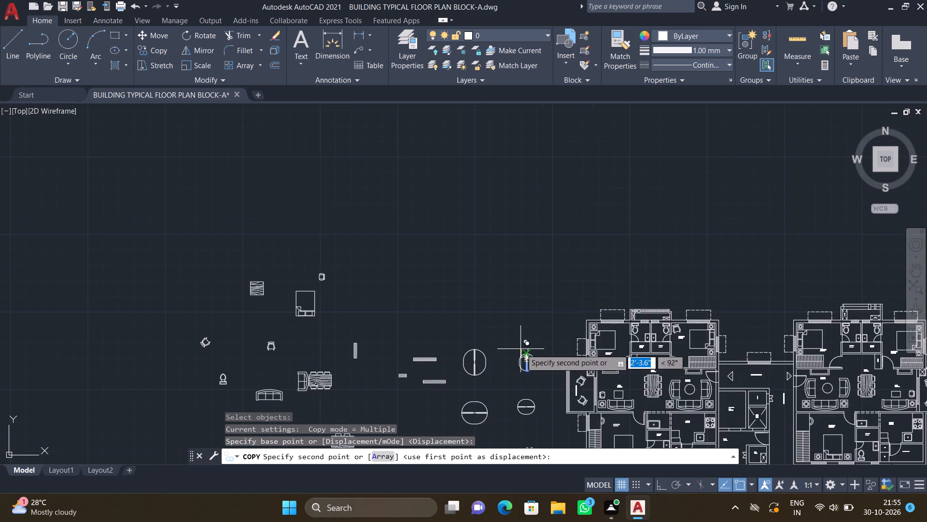
scroll(530, 357, "down", 4)
middle_click_drag(467, 423, 407, 270)
scroll(409, 269, "down", 3)
scroll(466, 350, "up", 4)
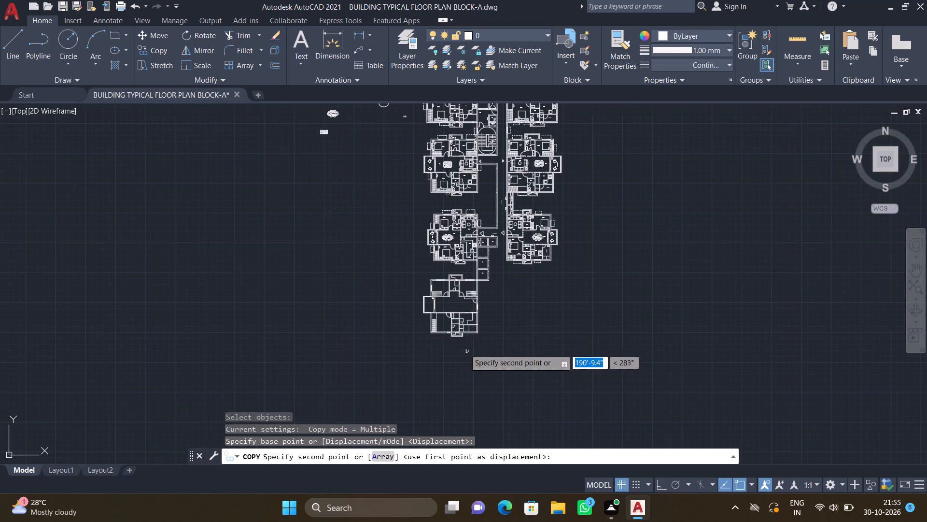
scroll(463, 334, "up", 3)
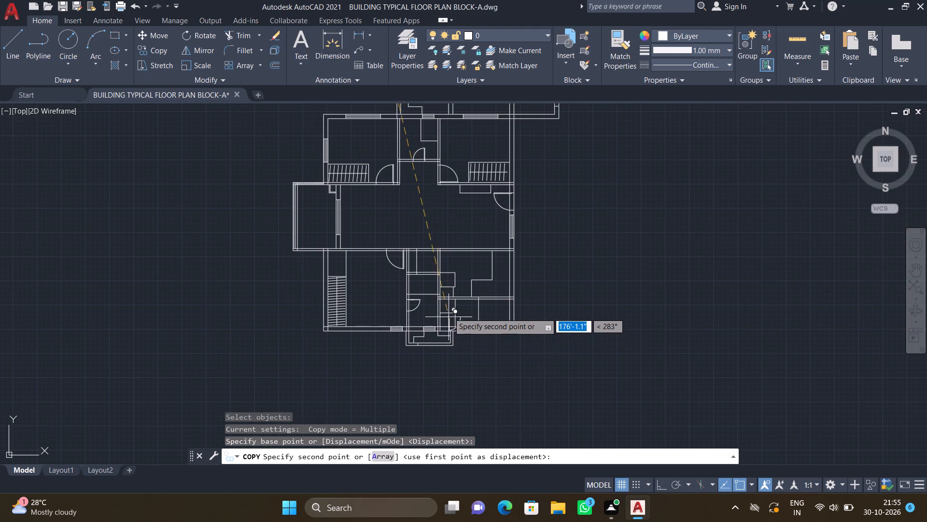
scroll(451, 310, "up", 3)
scroll(463, 273, "up", 3)
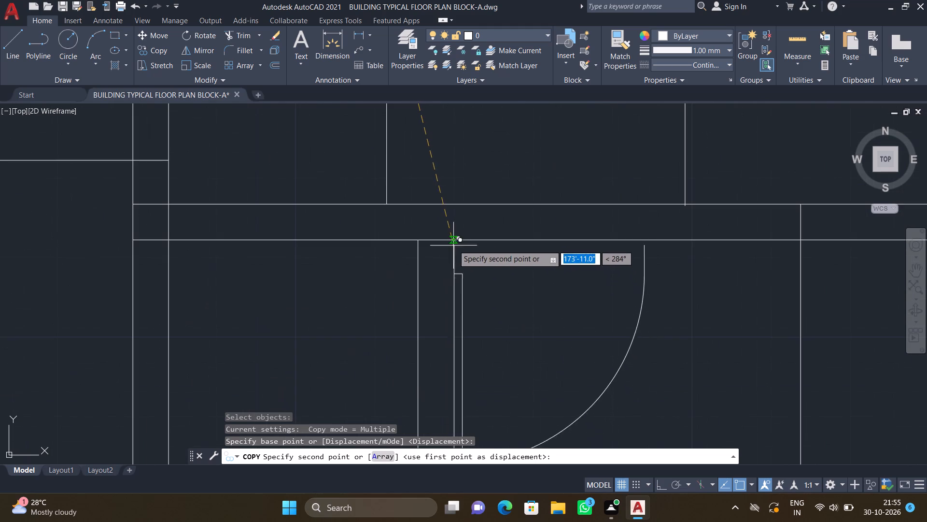
scroll(436, 203, "up", 2)
left_click(435, 204)
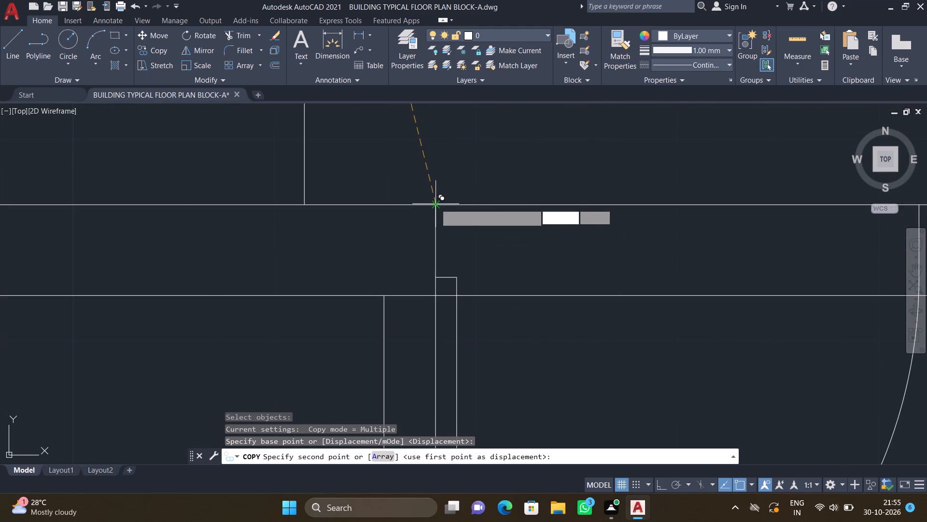
key("Return")
Copy the upper balcony chair from the furnished unit directly above into the upper part of the new unit's balcony.
scroll(421, 223, "down", 2)
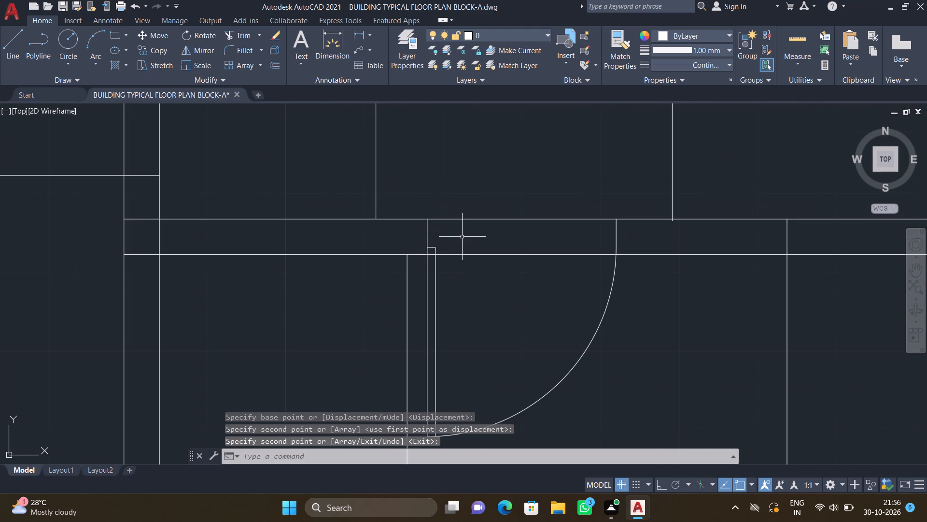
scroll(455, 236, "down", 3)
scroll(415, 278, "down", 4)
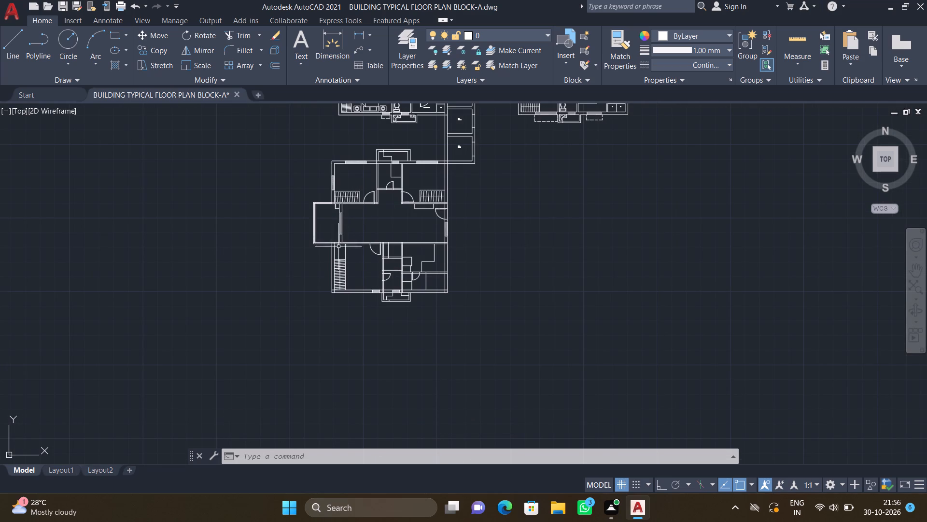
scroll(331, 244, "down", 2)
scroll(339, 164, "up", 5)
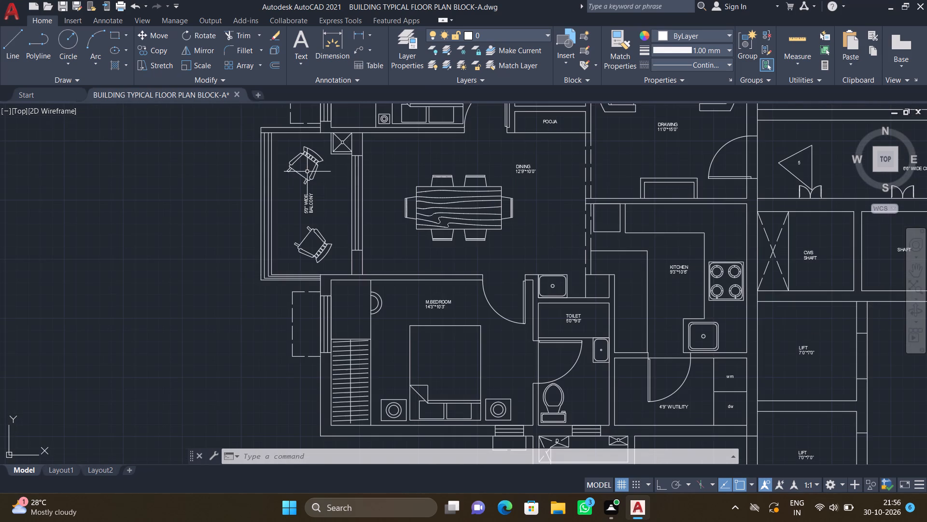
type("CO")
key("Return")
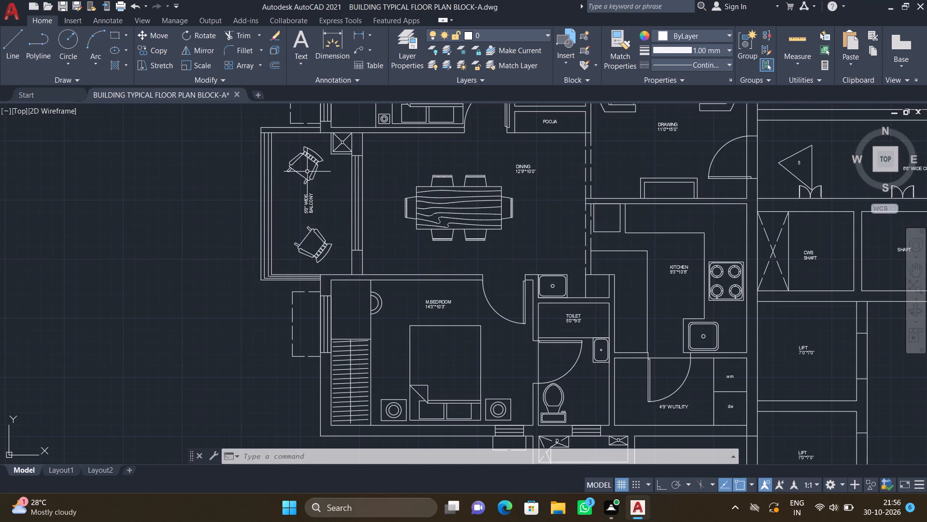
left_click(311, 172)
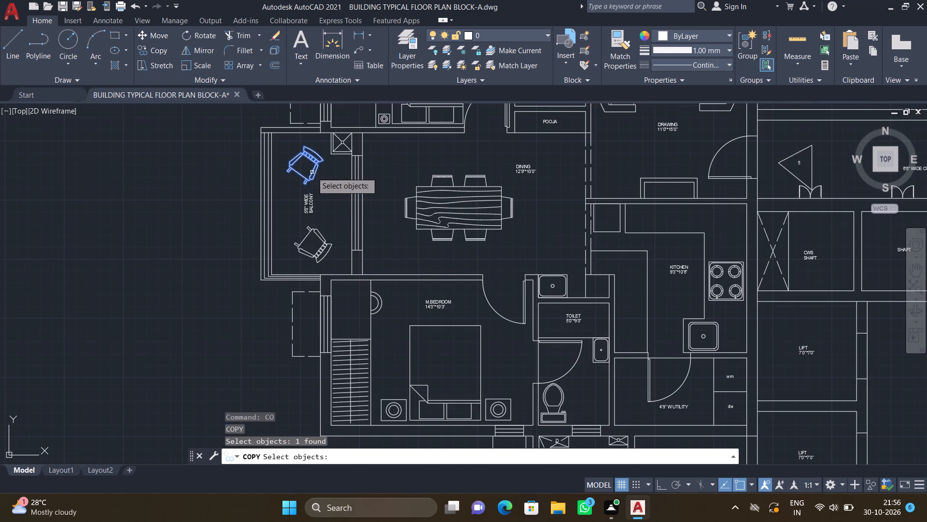
key("Return")
scroll(308, 145, "up", 2)
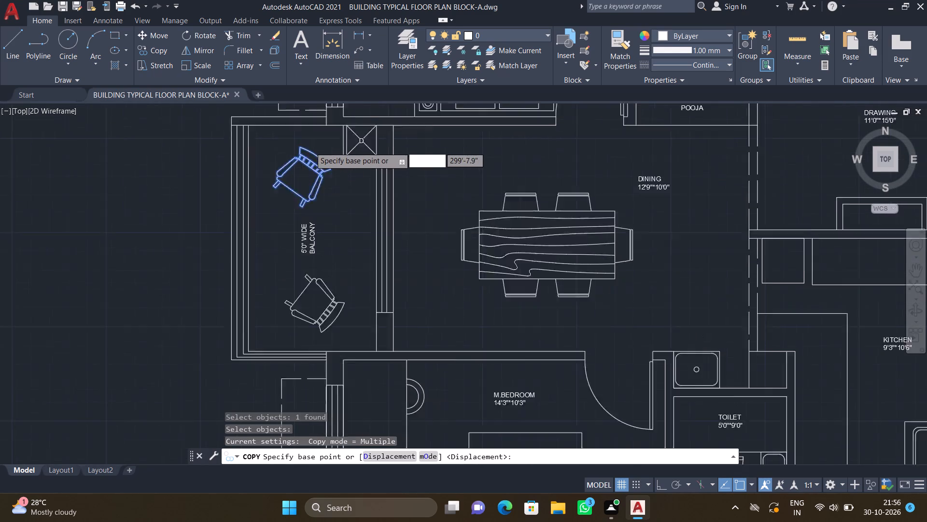
left_click(317, 157)
scroll(323, 217, "down", 4)
scroll(333, 257, "down", 1)
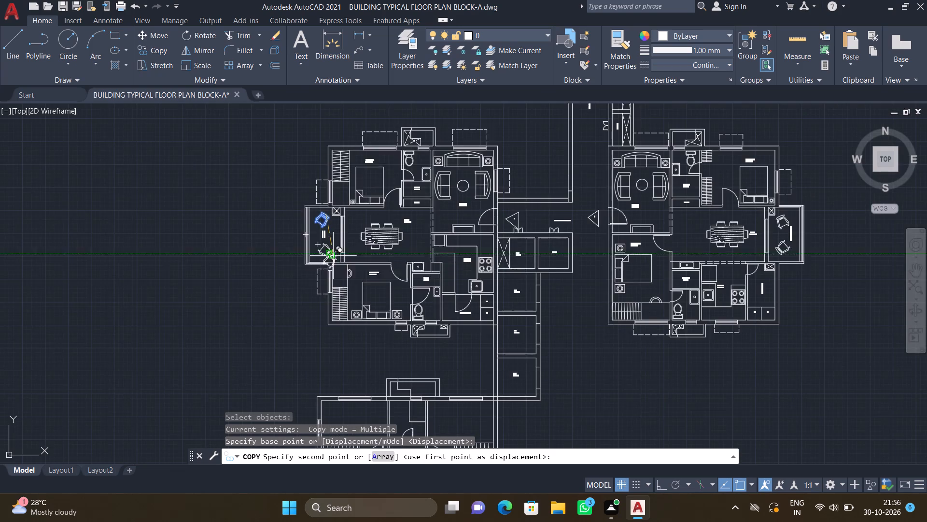
scroll(333, 261, "down", 1)
middle_click_drag(321, 306, 320, 230)
middle_click(320, 214)
scroll(323, 252, "down", 1)
scroll(315, 257, "up", 3)
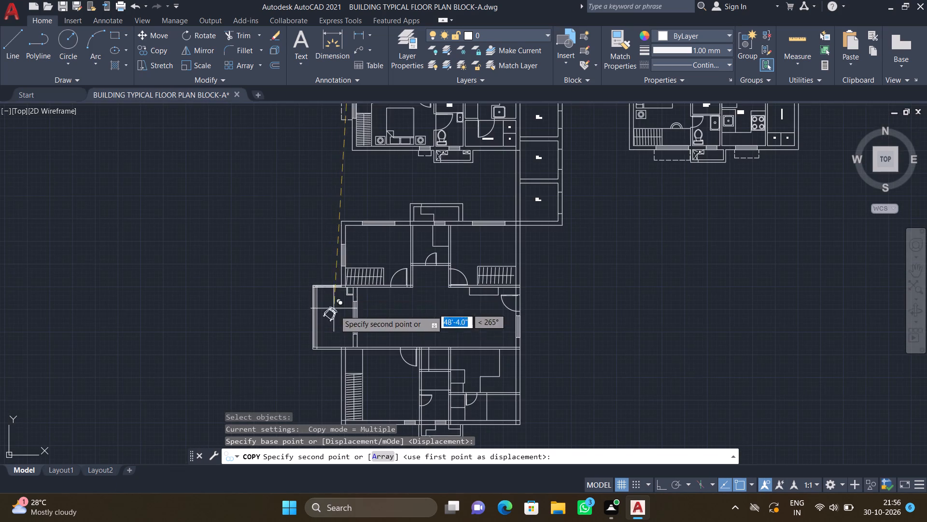
scroll(338, 318, "up", 2)
left_click(339, 270)
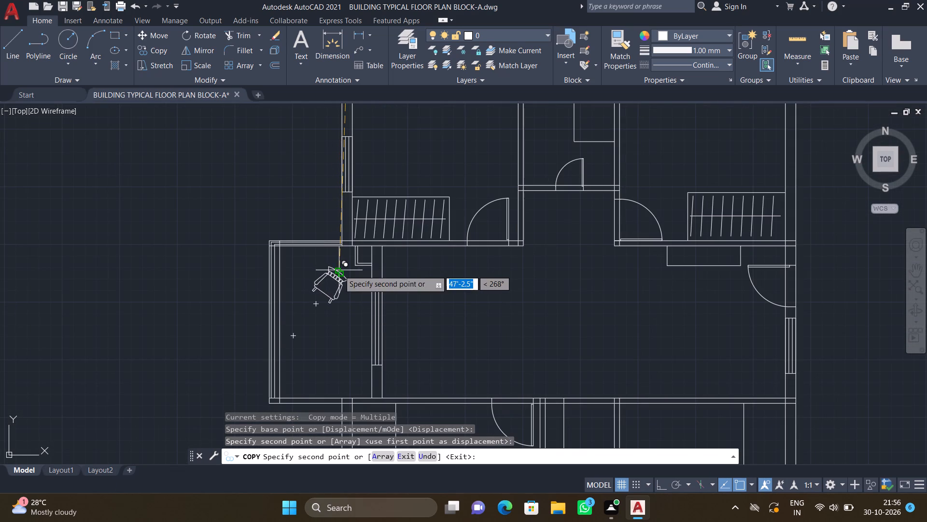
key("Return")
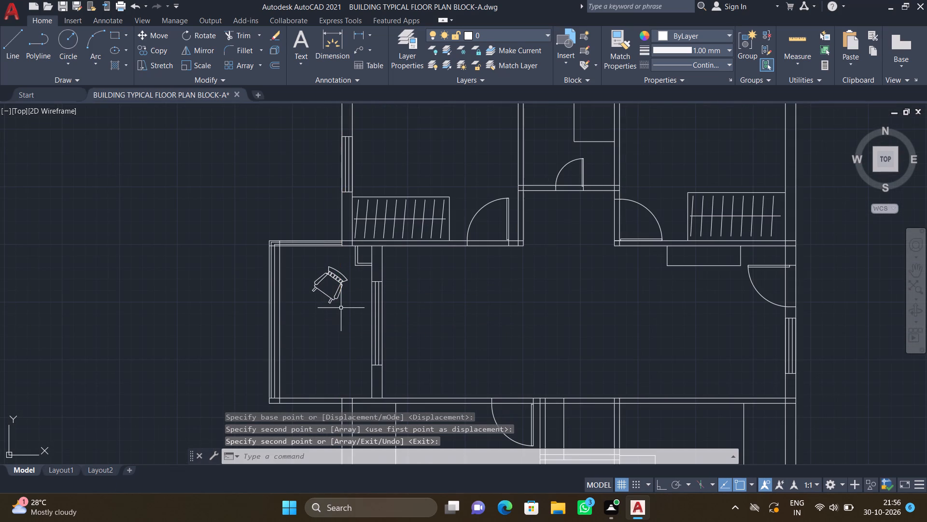
Copy the lower balcony chair from the furnished unit directly above into the lower part of the new unit's balcony.
scroll(318, 309, "down", 4)
scroll(321, 212, "up", 3)
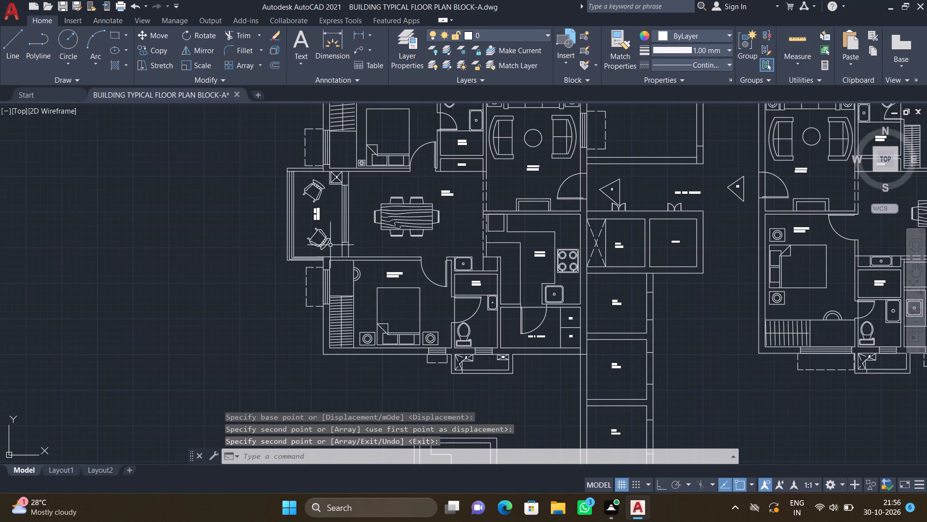
scroll(330, 244, "up", 3)
type("CO")
key("Return")
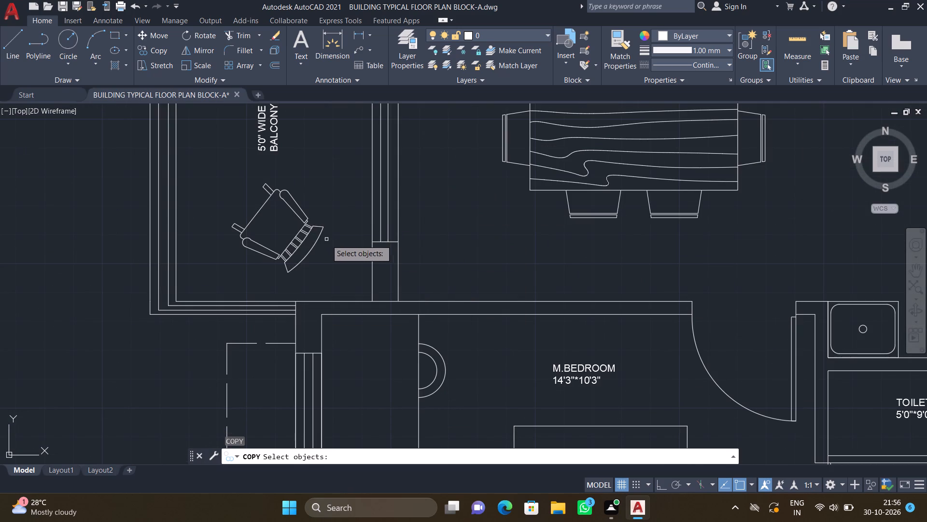
left_click(321, 233)
key("Return")
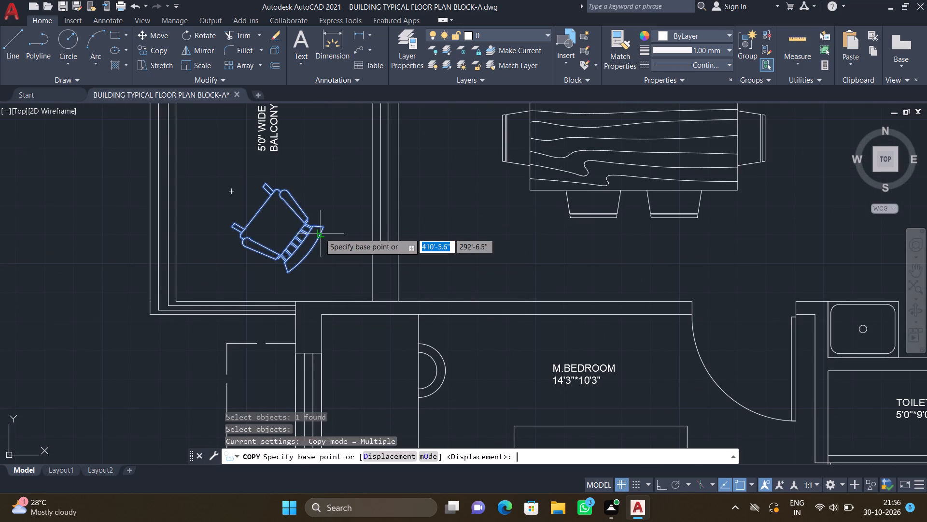
left_click_drag(260, 209, 268, 220)
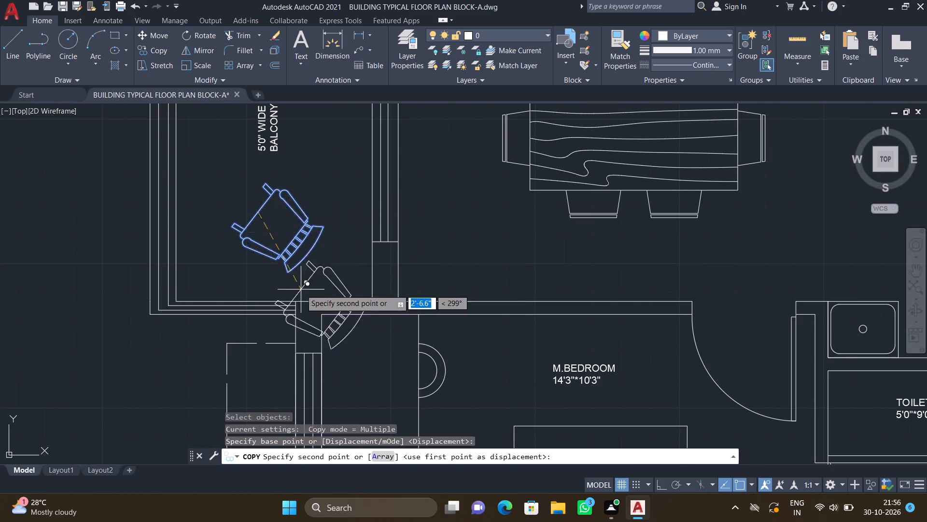
scroll(301, 290, "down", 5)
scroll(295, 331, "down", 3)
middle_click_drag(287, 381, 287, 326)
scroll(289, 326, "down", 1)
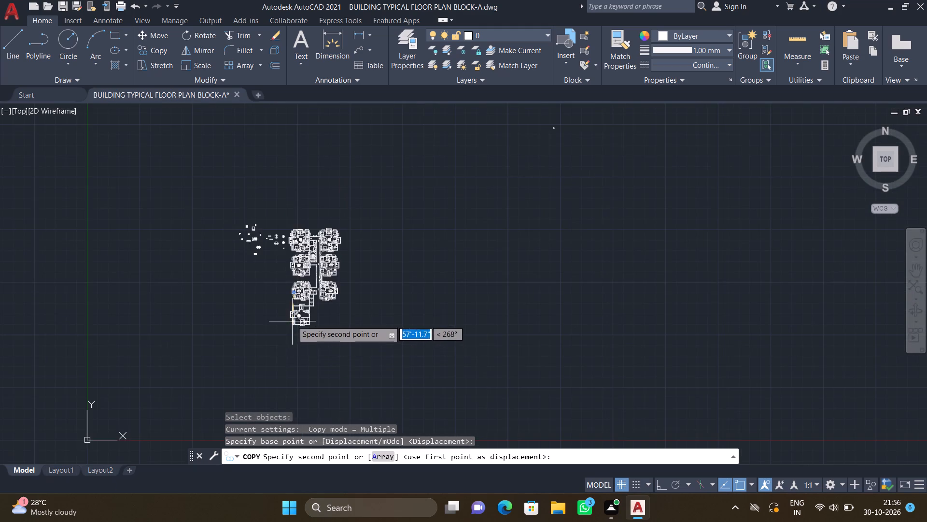
scroll(292, 320, "up", 6)
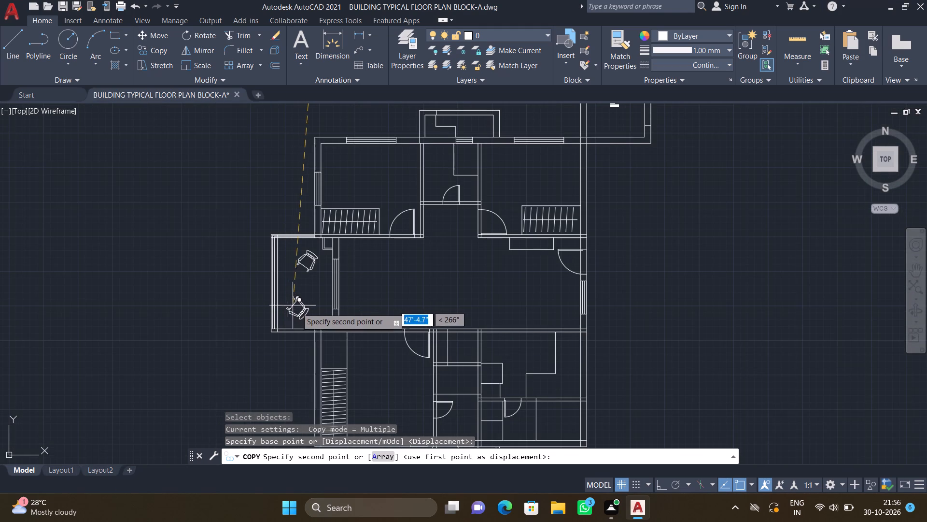
scroll(300, 310, "up", 2)
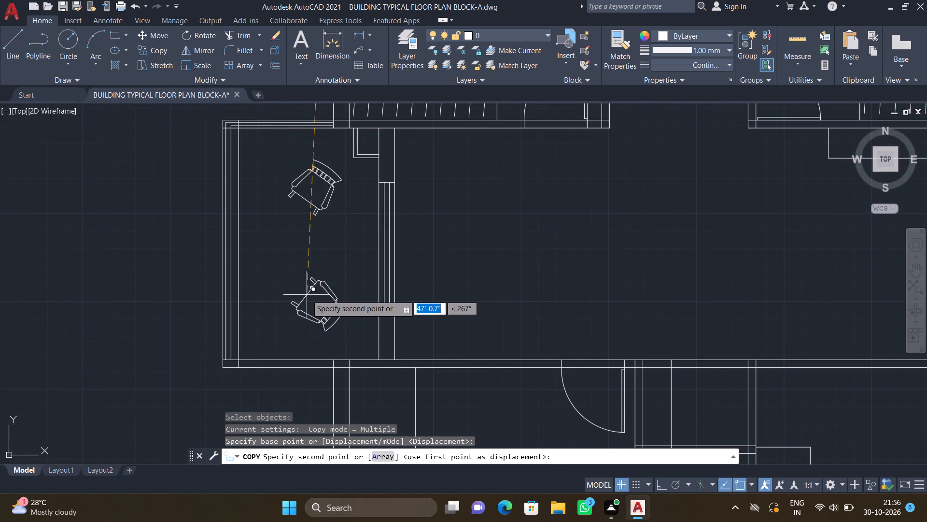
left_click(305, 301)
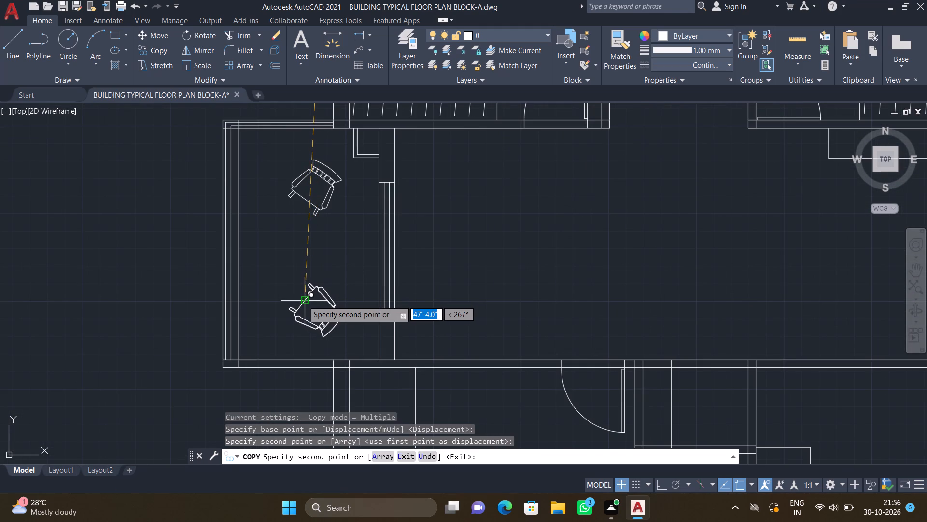
key("Return")
Copy the BEDROOM-1 bed from the middle left-hand furnished unit into the new unit's upper-left bedroom, headboard just off the left wall, above the wardrobe.
scroll(332, 292, "down", 4)
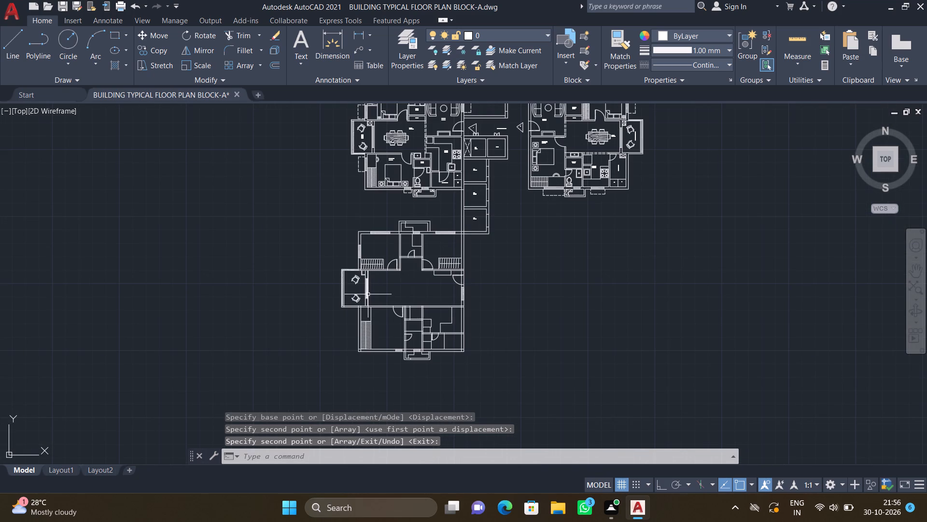
scroll(370, 274, "up", 2)
scroll(361, 268, "down", 4)
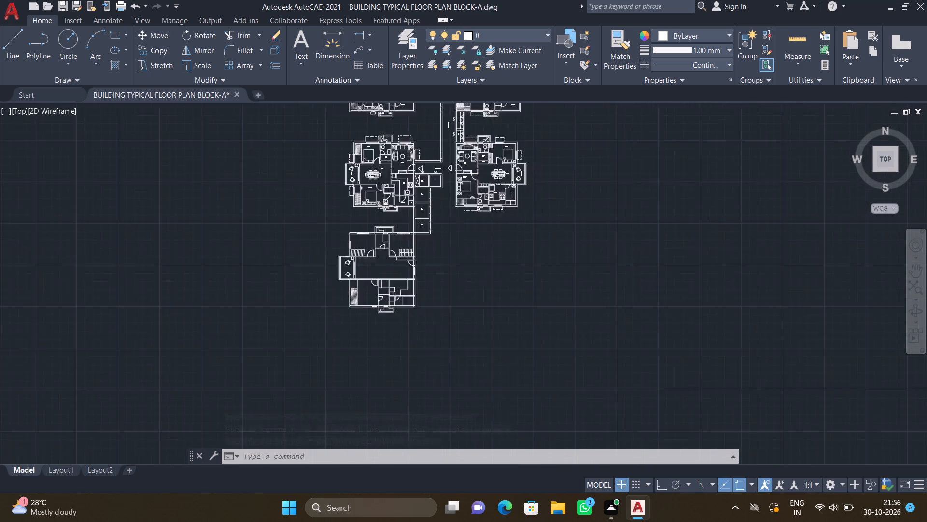
scroll(357, 177, "up", 4)
scroll(372, 241, "down", 3)
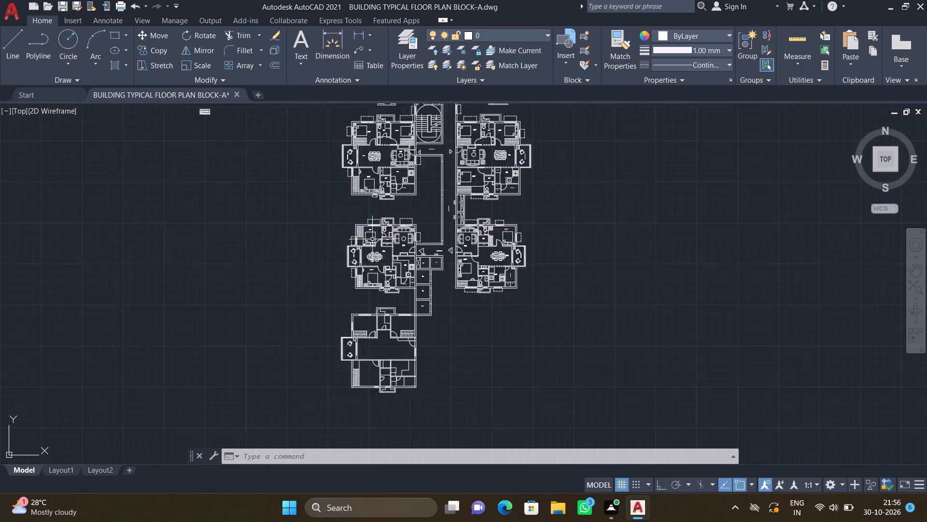
scroll(373, 238, "down", 1)
scroll(370, 168, "up", 6)
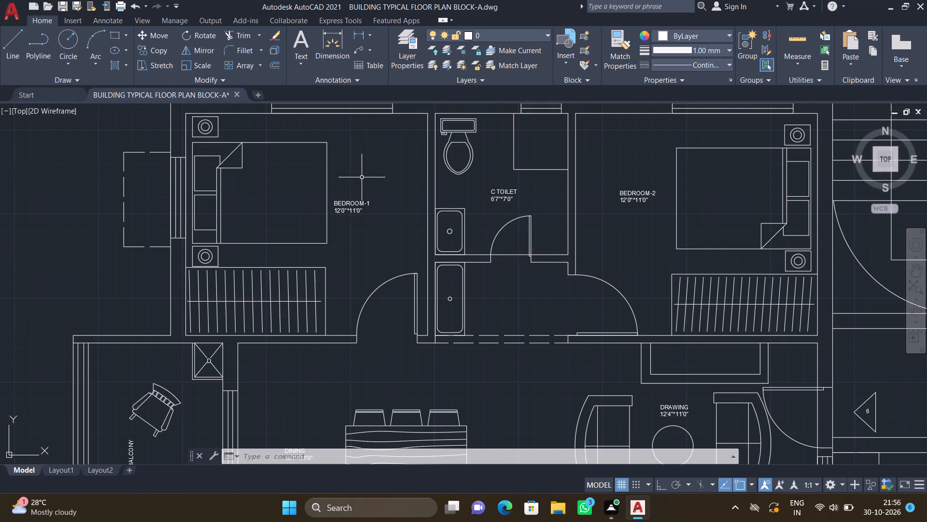
type("CO")
key("Return")
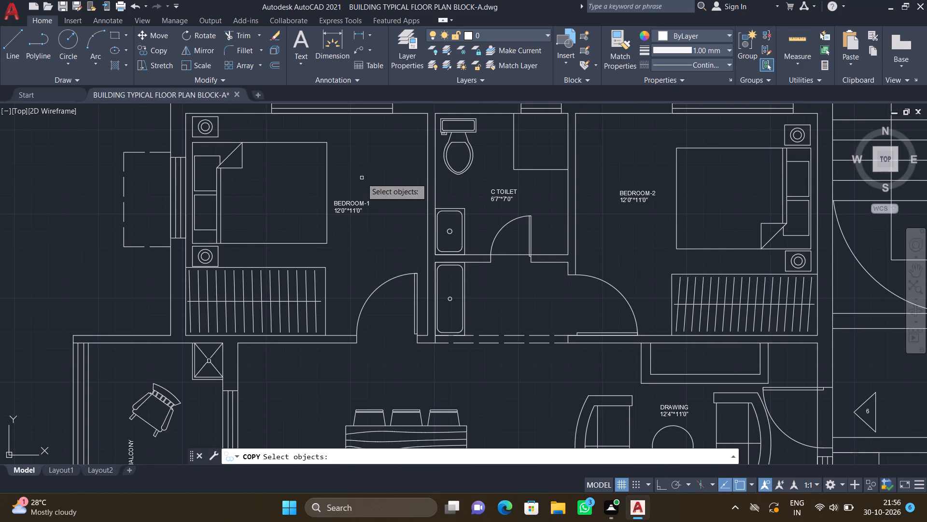
left_click(325, 180)
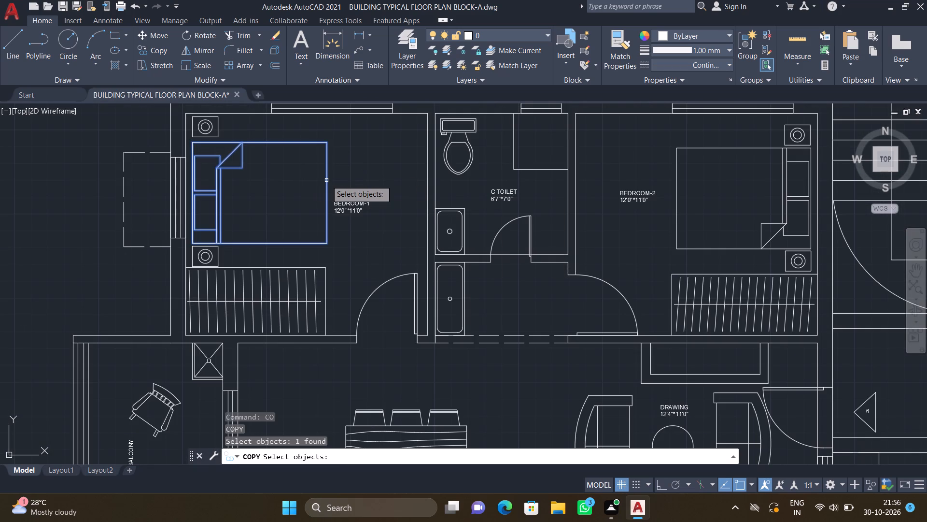
key("Return")
scroll(196, 184, "up", 1)
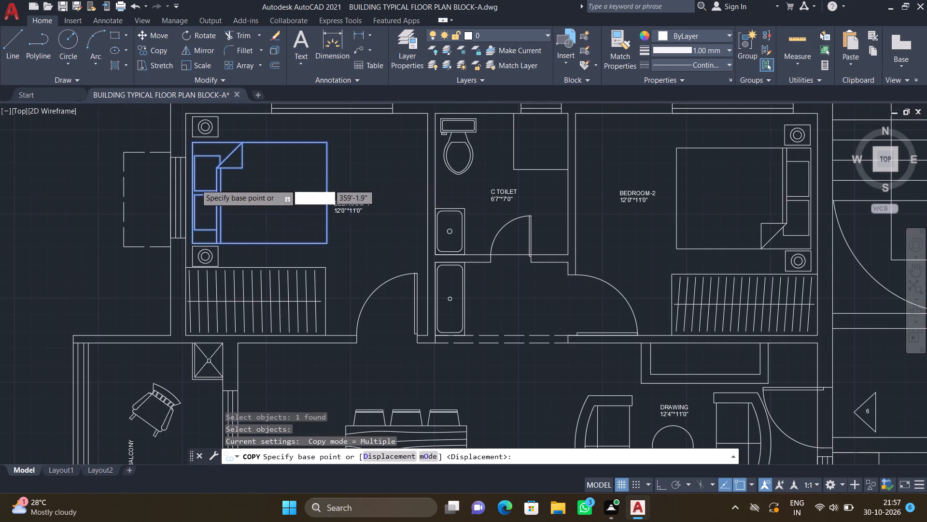
scroll(196, 184, "up", 1)
left_click(185, 199)
scroll(278, 296, "down", 5)
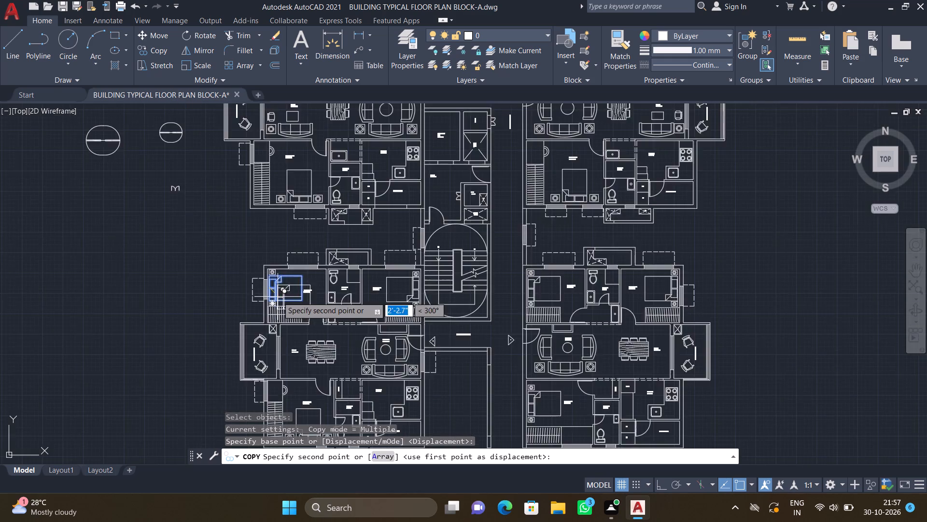
scroll(284, 317, "down", 3)
middle_click_drag(288, 360, 279, 247)
scroll(280, 313, "down", 3)
scroll(282, 274, "up", 3)
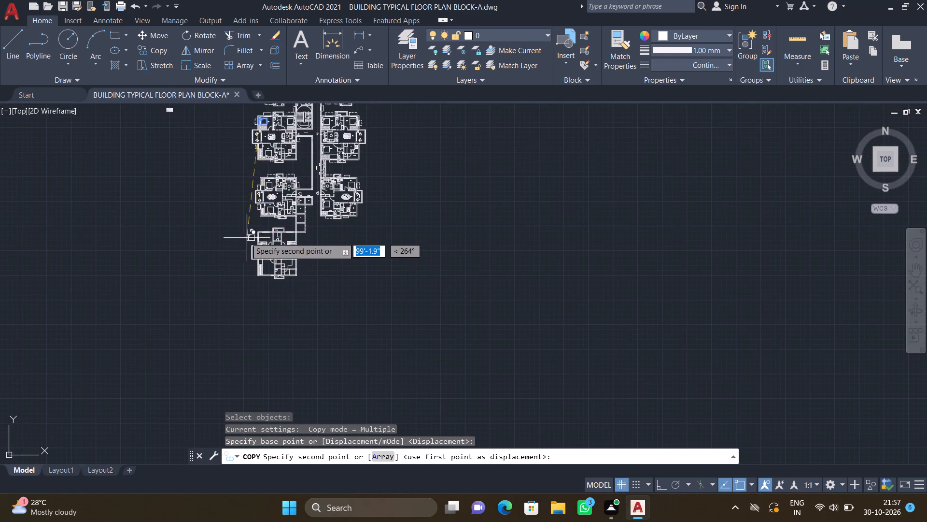
scroll(259, 236, "up", 7)
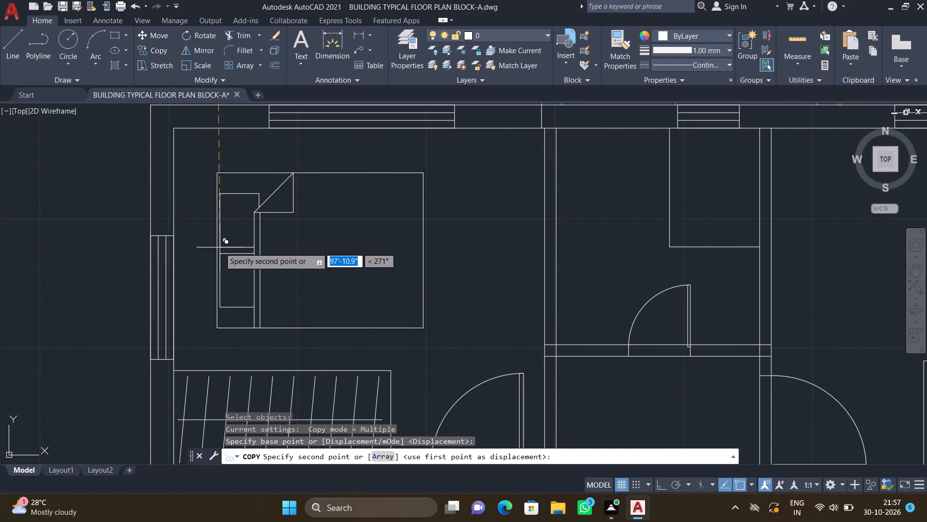
left_click(191, 241)
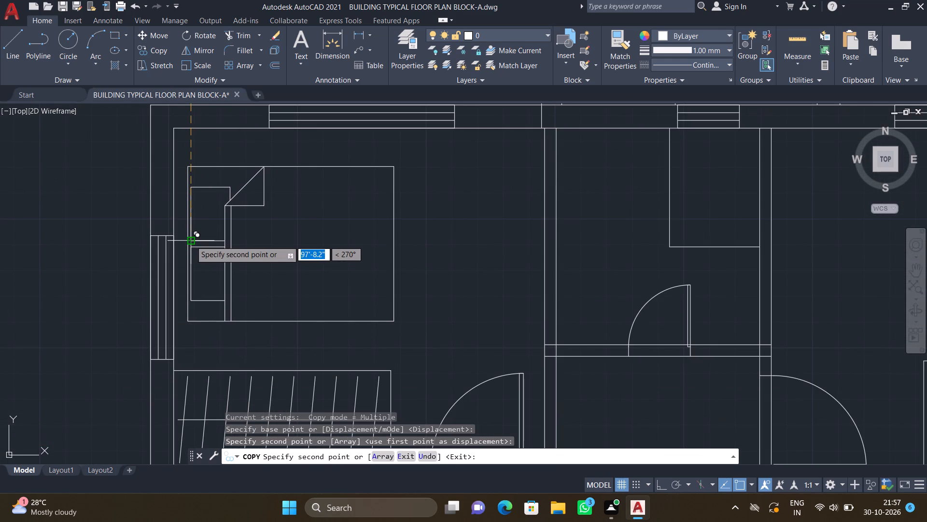
key("Return")
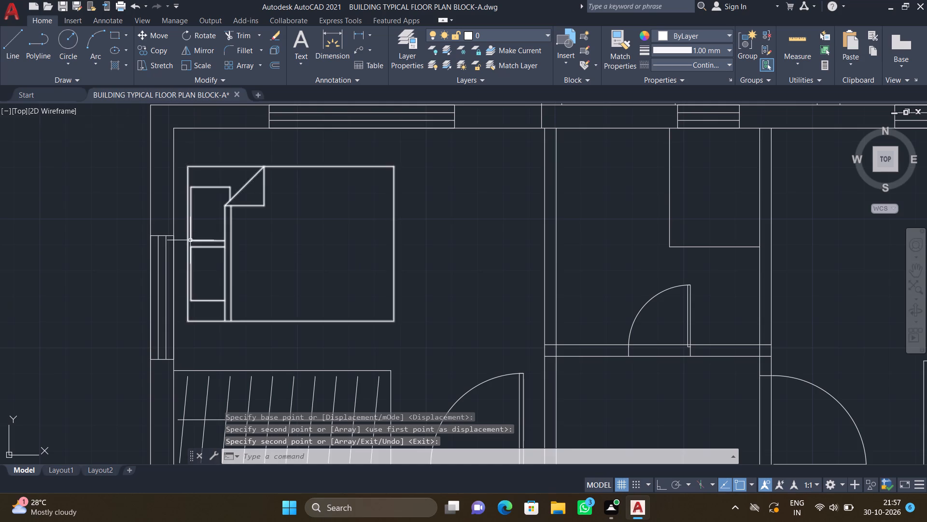
Copy the BEDROOM-2 bed from the same furnished unit by its headboard edge into the upper-right bedroom, just off the right wall, above the wardrobe.
scroll(188, 222, "down", 6)
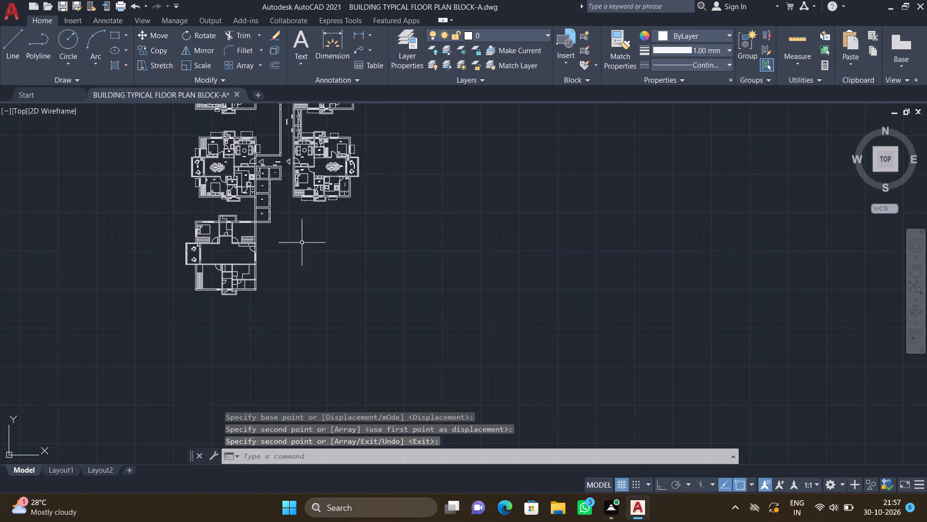
scroll(281, 241, "down", 2)
scroll(237, 145, "up", 3)
scroll(286, 163, "up", 3)
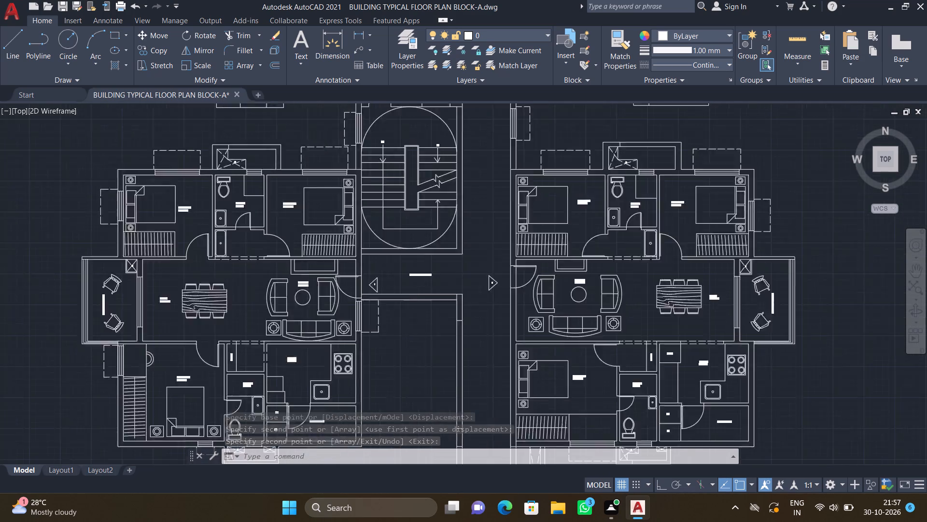
type("CO")
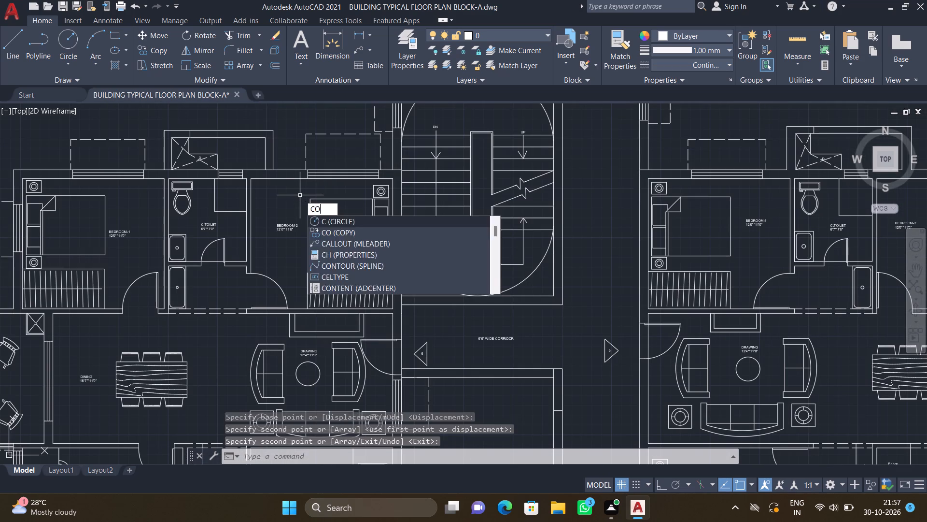
key("Return")
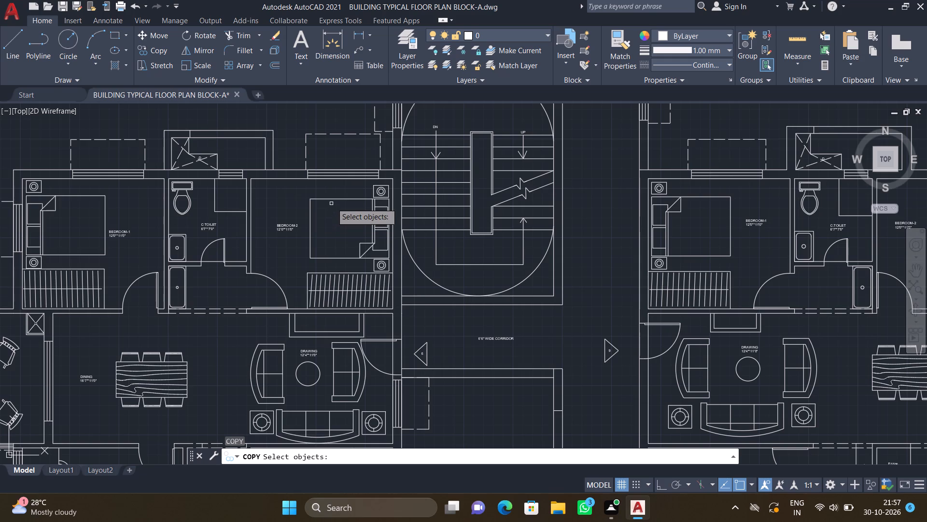
left_click(333, 198)
key("Return")
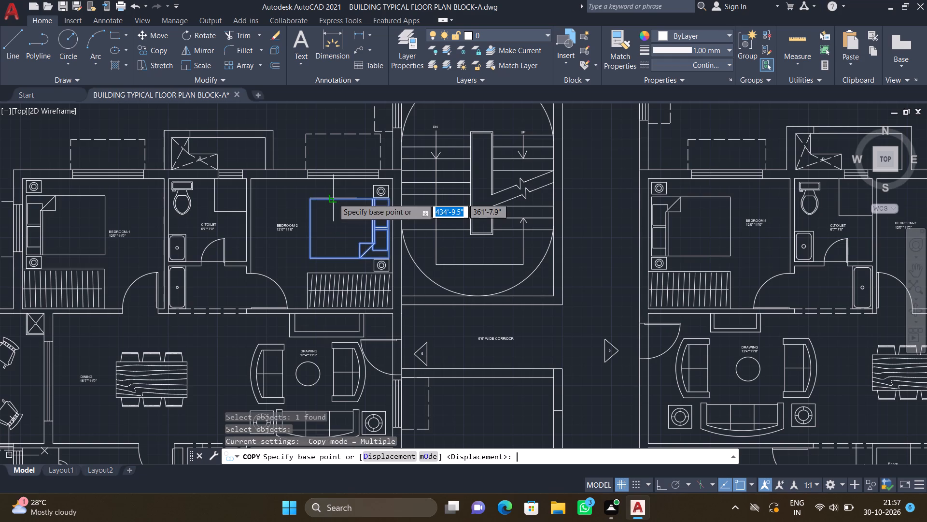
scroll(380, 246, "up", 3)
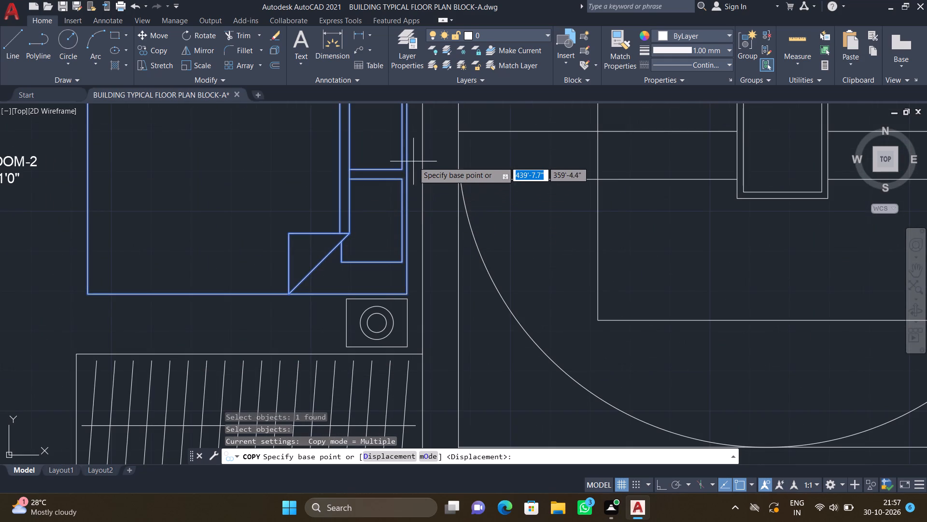
left_click(407, 174)
scroll(413, 219, "down", 9)
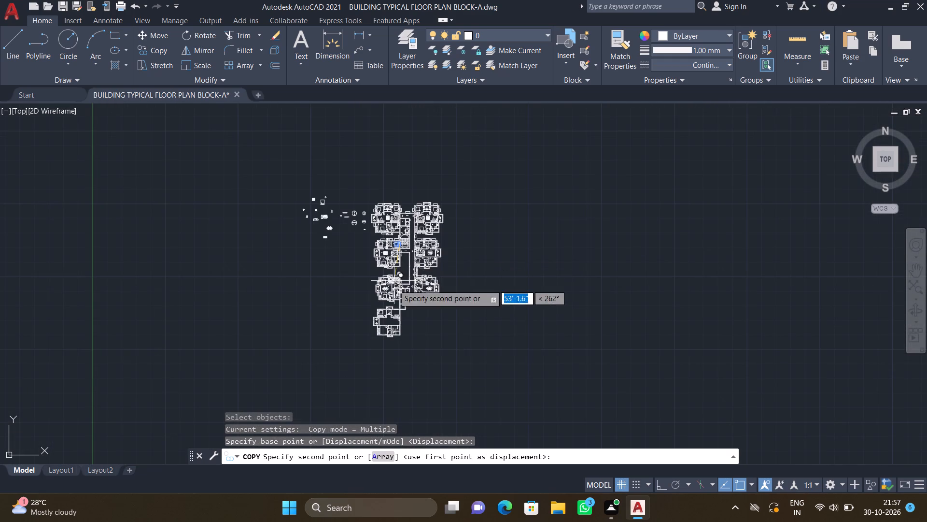
scroll(393, 341, "up", 3)
scroll(395, 238, "up", 3)
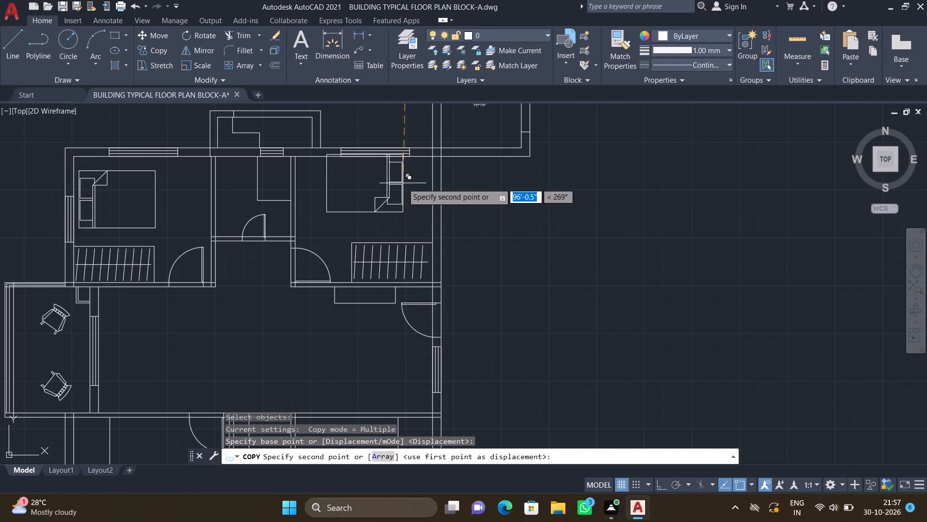
scroll(407, 186, "up", 1)
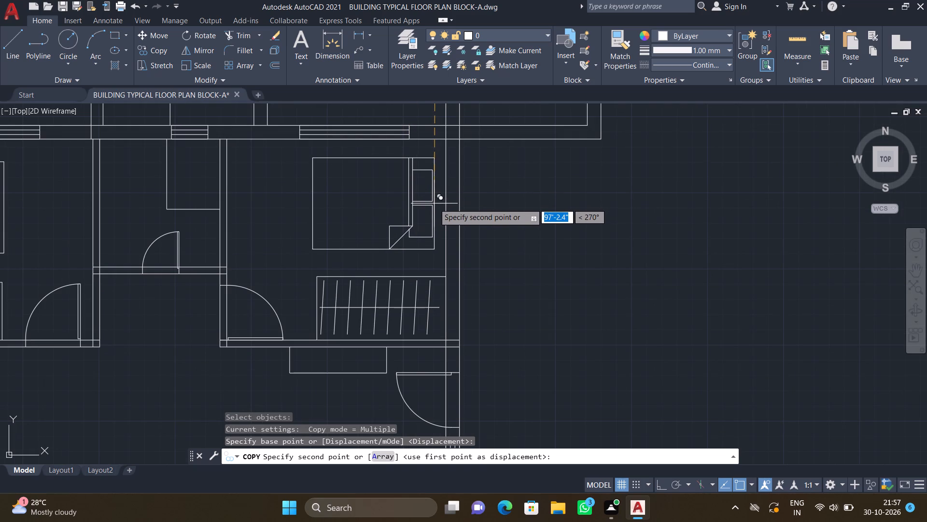
scroll(433, 207, "down", 1)
scroll(434, 208, "up", 2)
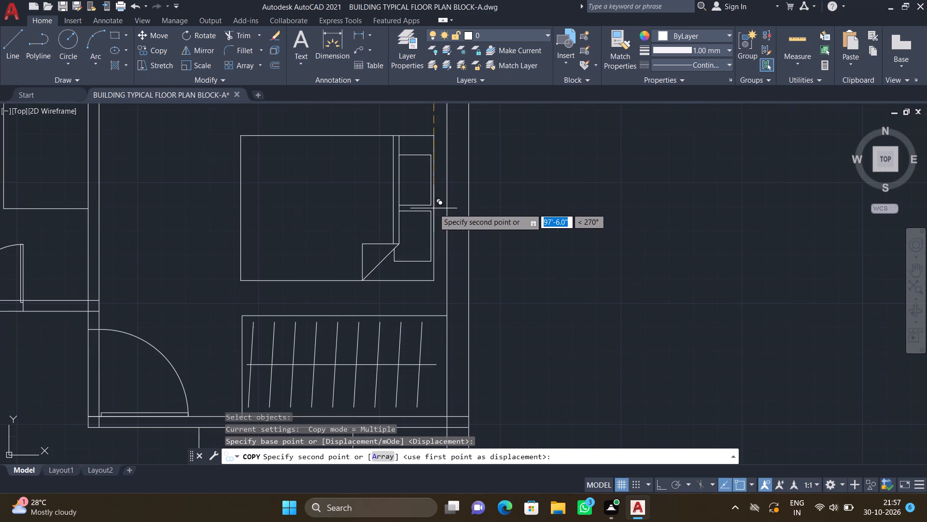
left_click(439, 206)
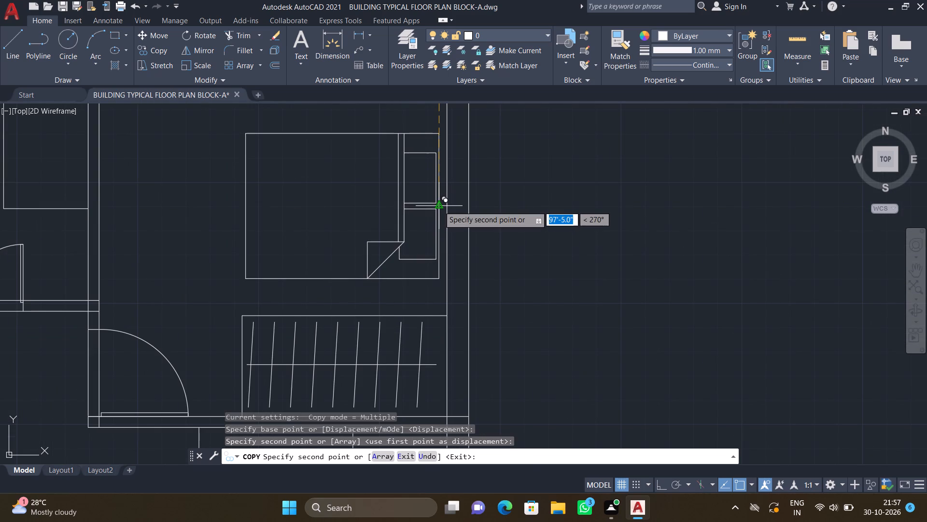
key("Return")
Draw a bedside table rectangle about 1'-5" by 1'-2" between the bed and wardrobe in the upper-left bedroom, aligned with the bed's headboard edge.
scroll(438, 206, "down", 3)
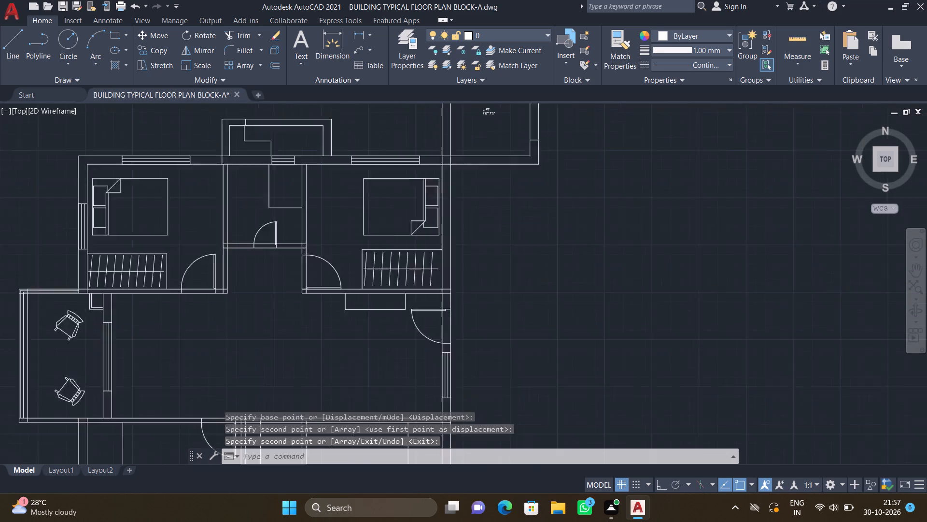
scroll(283, 209, "down", 2)
scroll(260, 232, "up", 3)
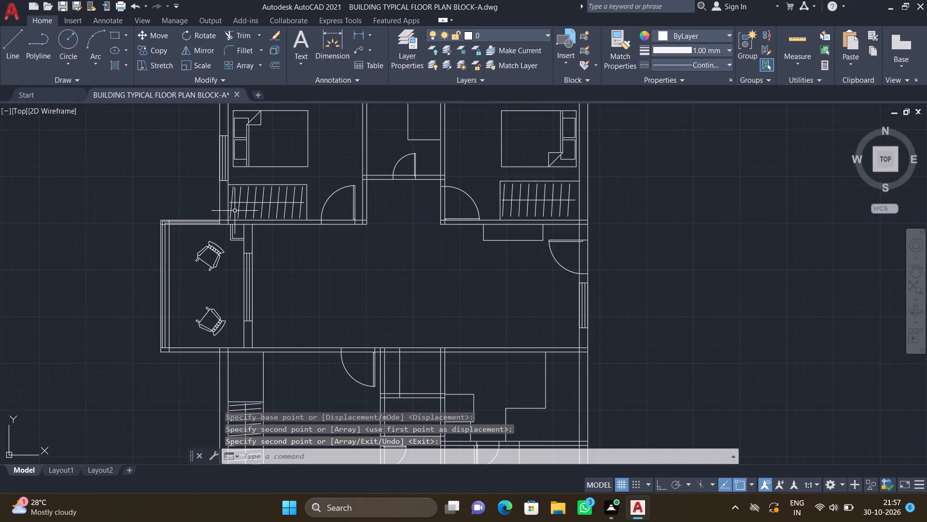
scroll(232, 170, "up", 2)
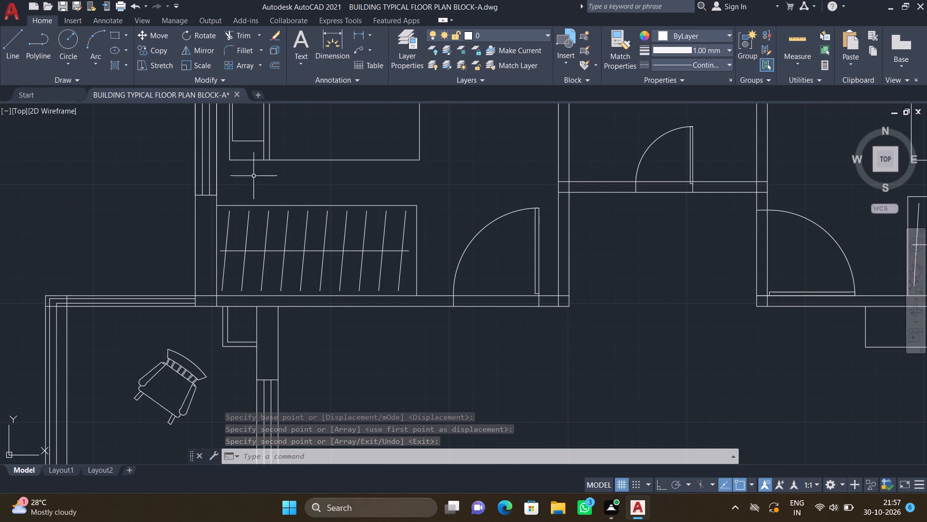
scroll(238, 164, "up", 3)
type("REC")
key("Return")
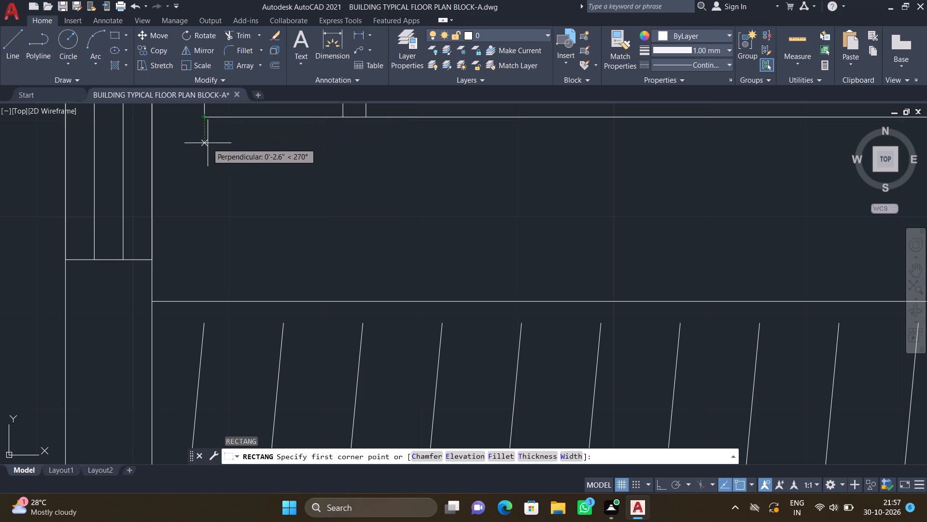
left_click(206, 145)
scroll(291, 237, "down", 2)
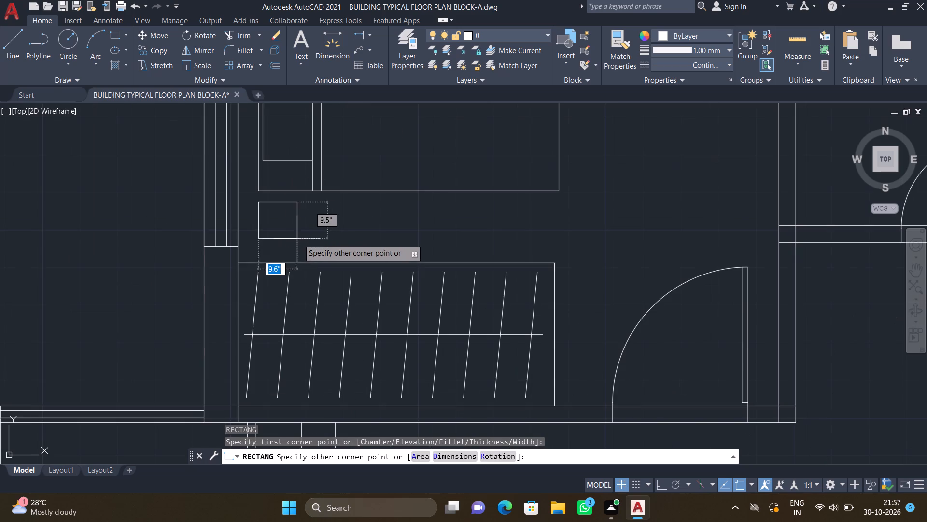
scroll(320, 246, "up", 1)
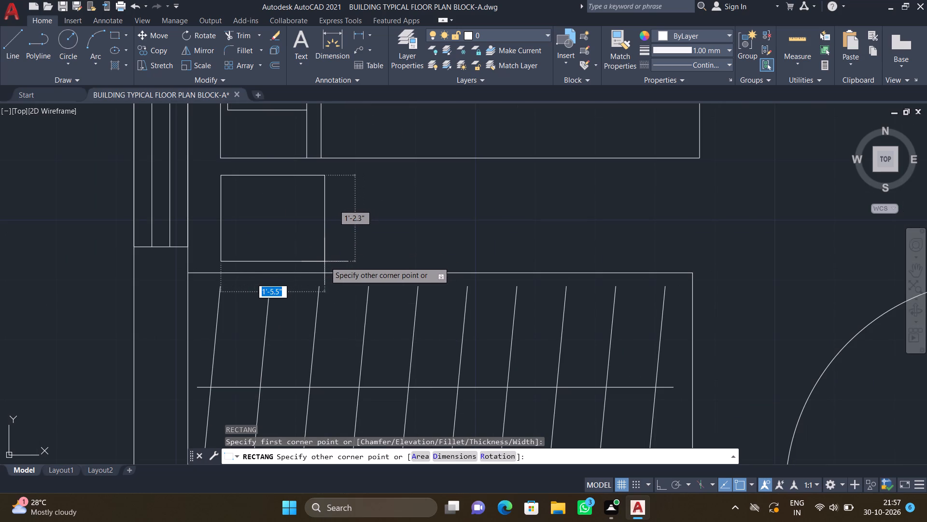
left_click(321, 262)
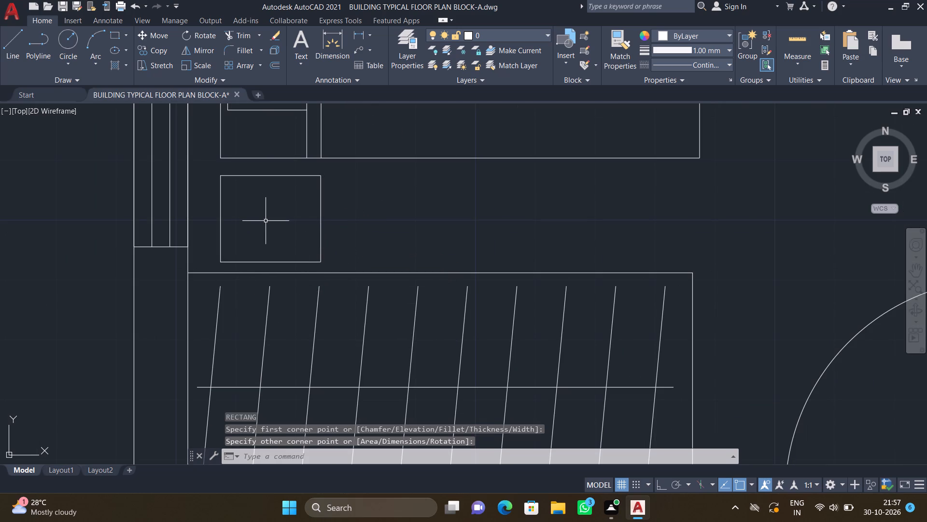
Draw two concentric lamp circles at the centre of the bedside table, with radii of about 5.2" and 3".
key("c")
key("Return")
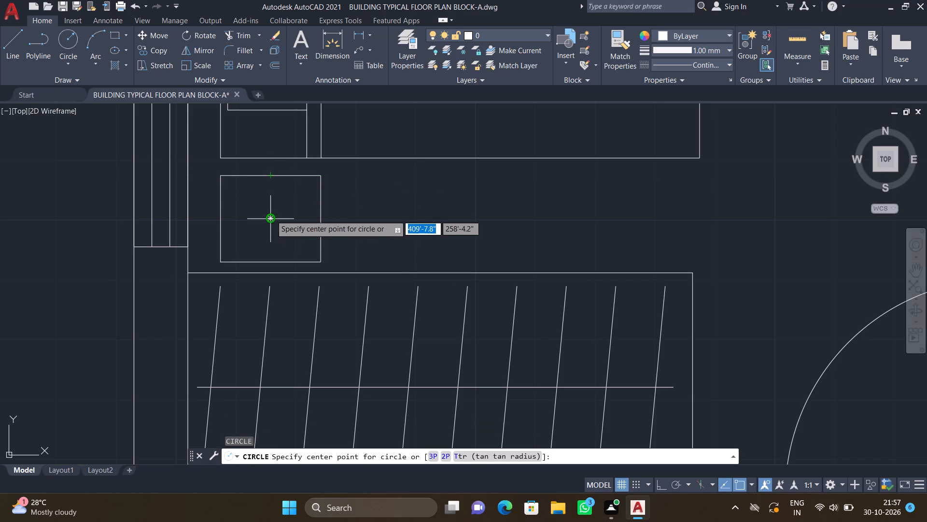
left_click_drag(271, 215, 273, 219)
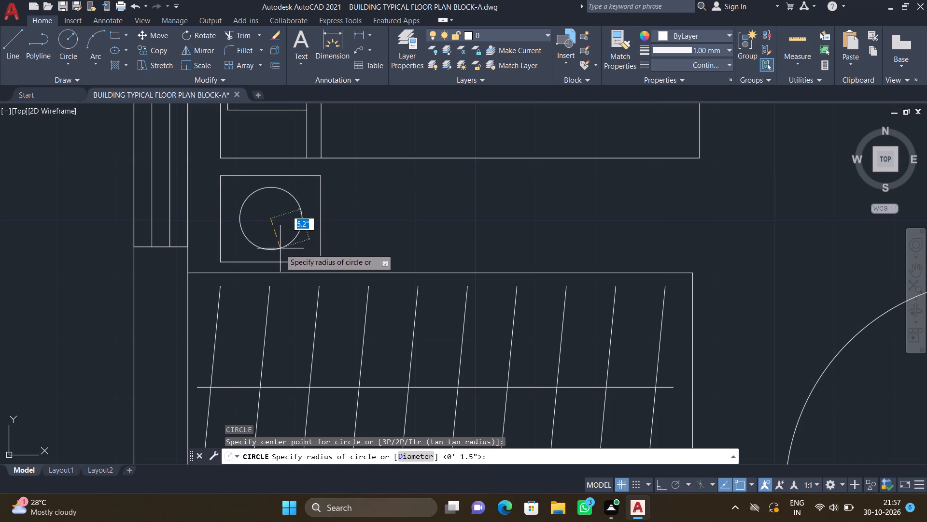
left_click(280, 248)
key("c")
key("Return")
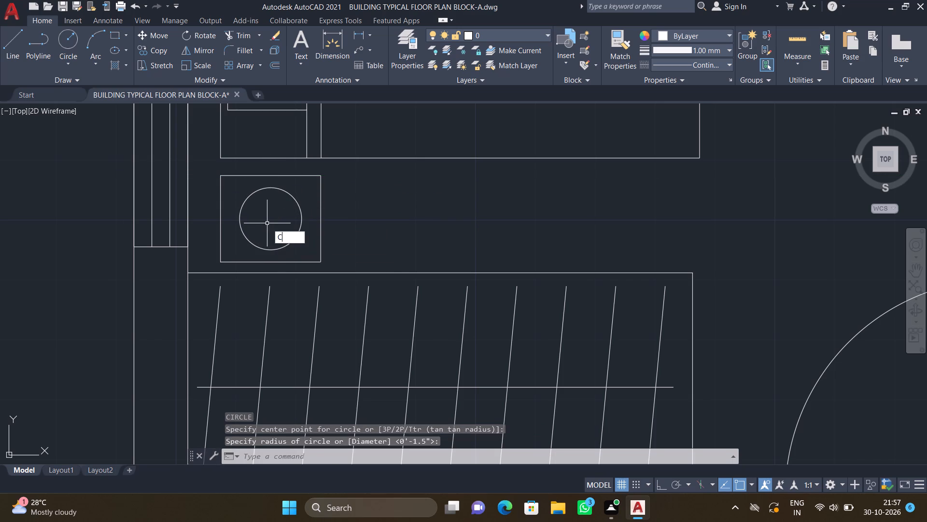
scroll(288, 205, "up", 1)
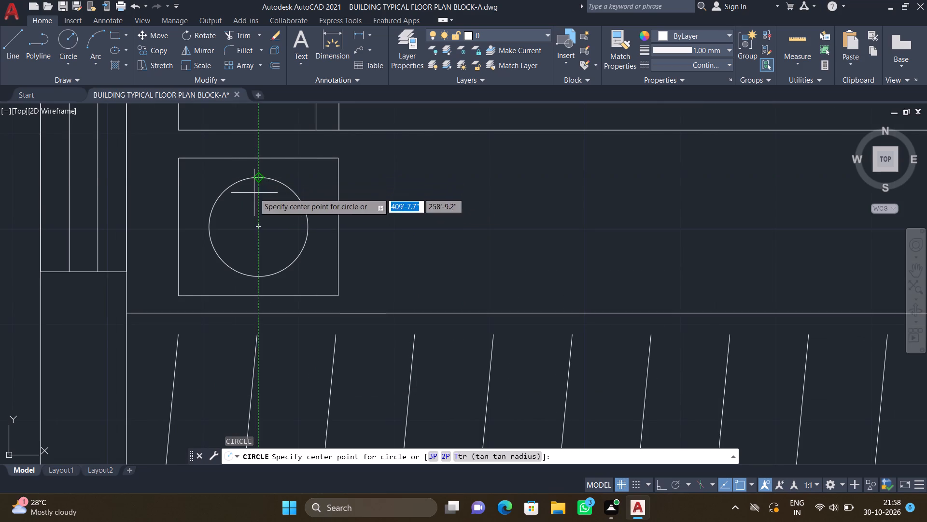
left_click(260, 223)
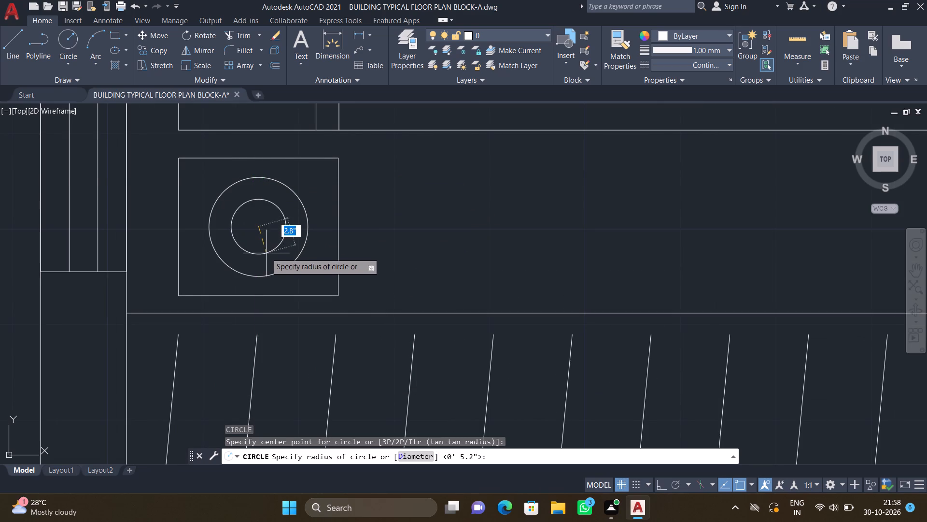
left_click(266, 254)
Copy the bedside table with its lamp circles to the bed's other side, its top edge against the upper wall of the upper-left bedroom.
scroll(283, 213, "down", 4)
scroll(305, 213, "up", 3)
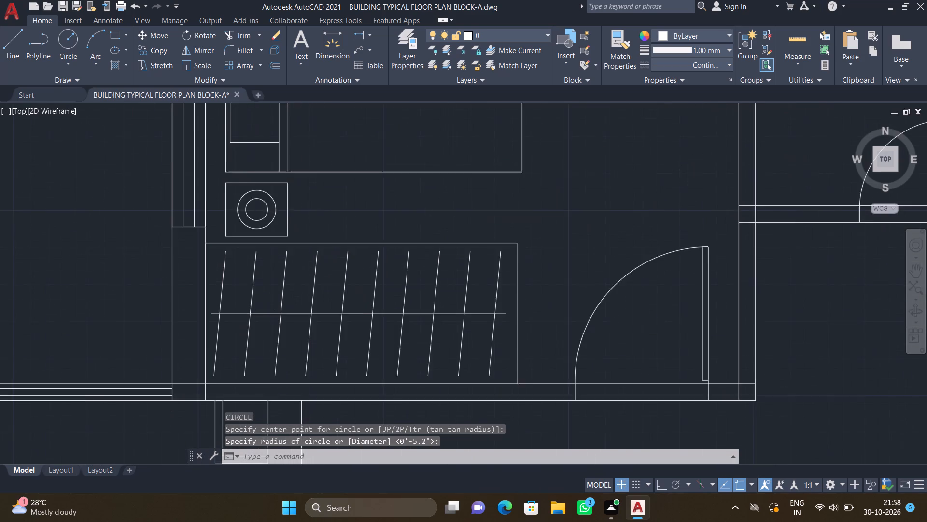
type("CO")
key("Return")
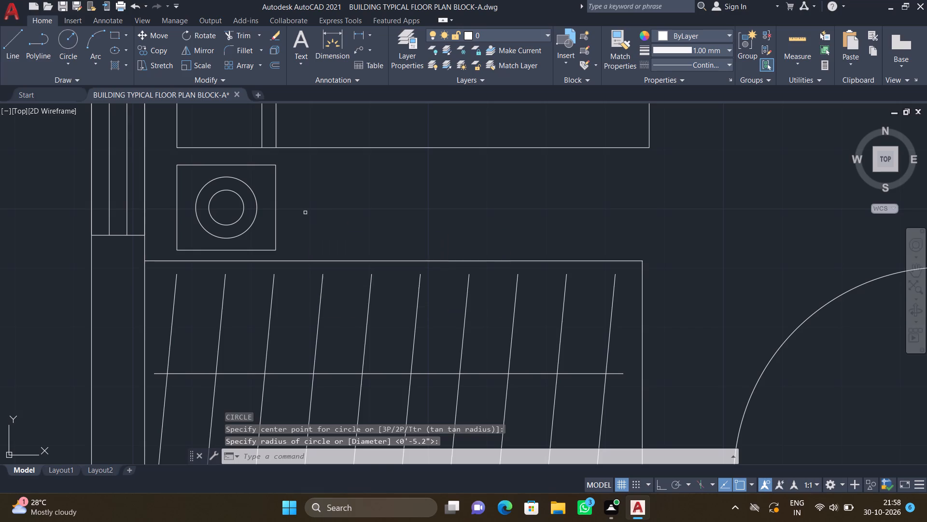
scroll(296, 248, "up", 1)
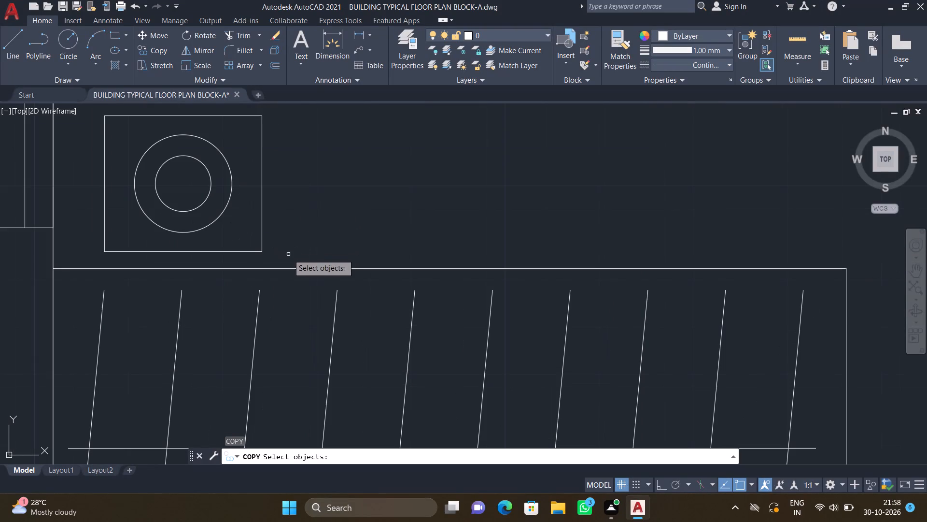
left_click(270, 261)
scroll(203, 209, "down", 2)
scroll(159, 176, "up", 2)
left_click(164, 157)
key("Return")
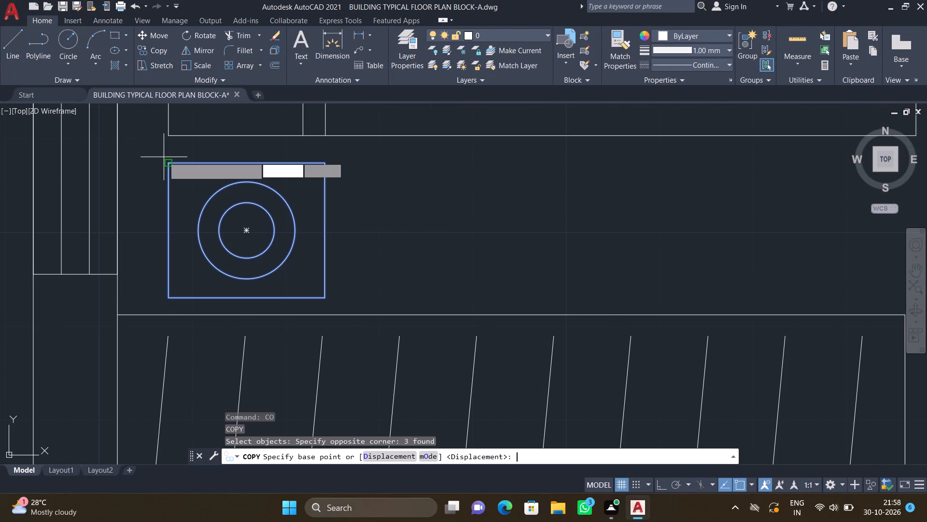
left_click(246, 164)
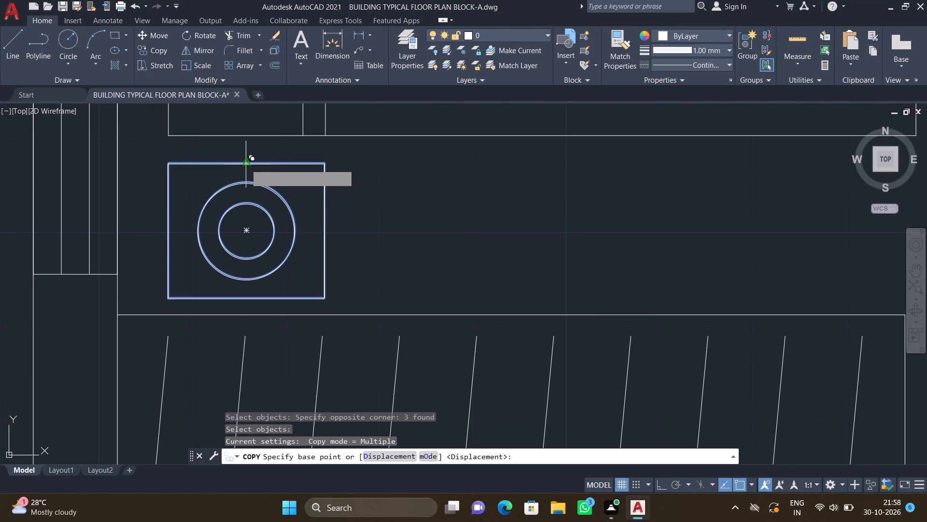
scroll(243, 131, "down", 4)
middle_click_drag(230, 147, 183, 322)
scroll(183, 305, "down", 1)
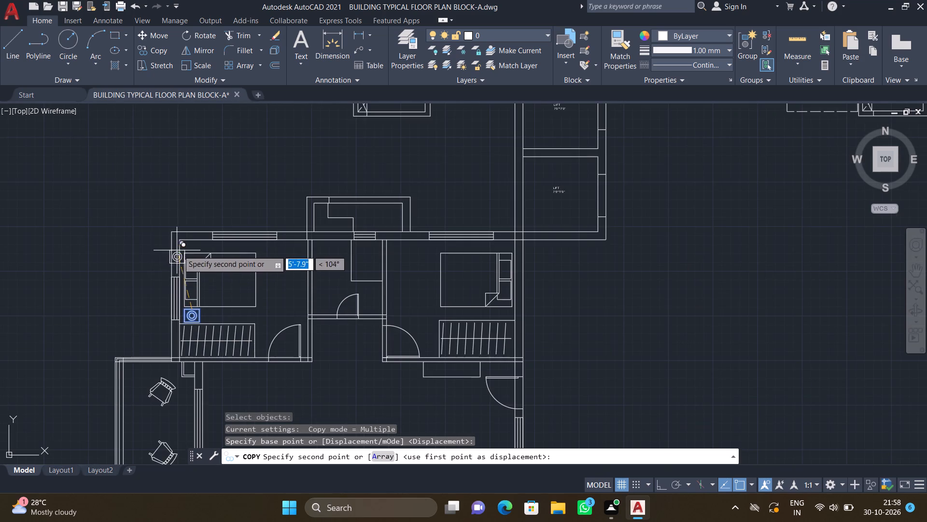
scroll(182, 253, "up", 3)
scroll(225, 212, "up", 2)
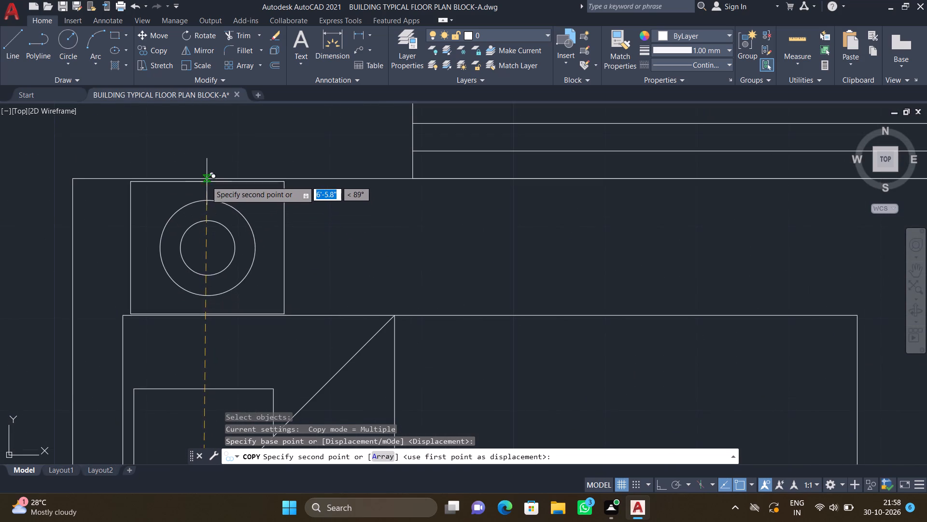
scroll(201, 181, "up", 1)
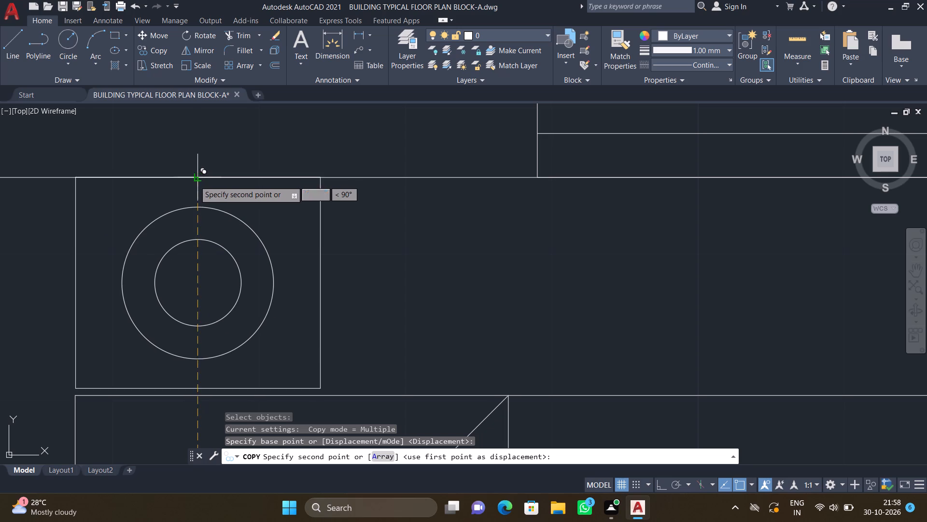
left_click(195, 182)
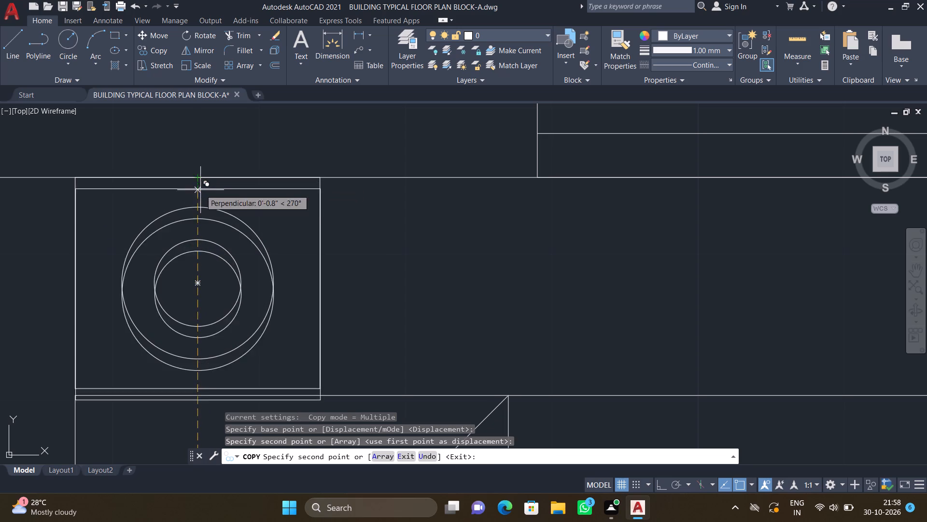
key("Return")
Move the upper-left bedroom's bed straight down a little over 1", closer to the lower bedside table.
scroll(210, 223, "down", 2)
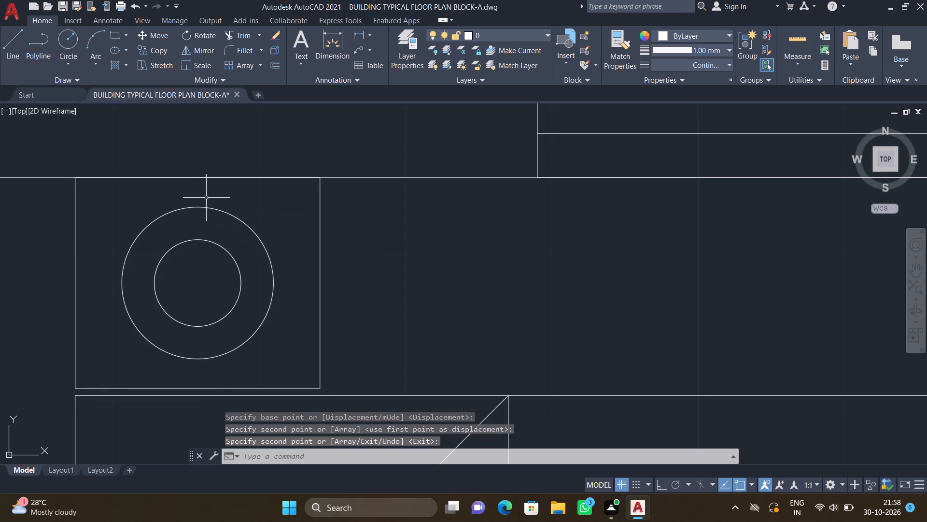
scroll(212, 229, "down", 4)
scroll(210, 311, "up", 3)
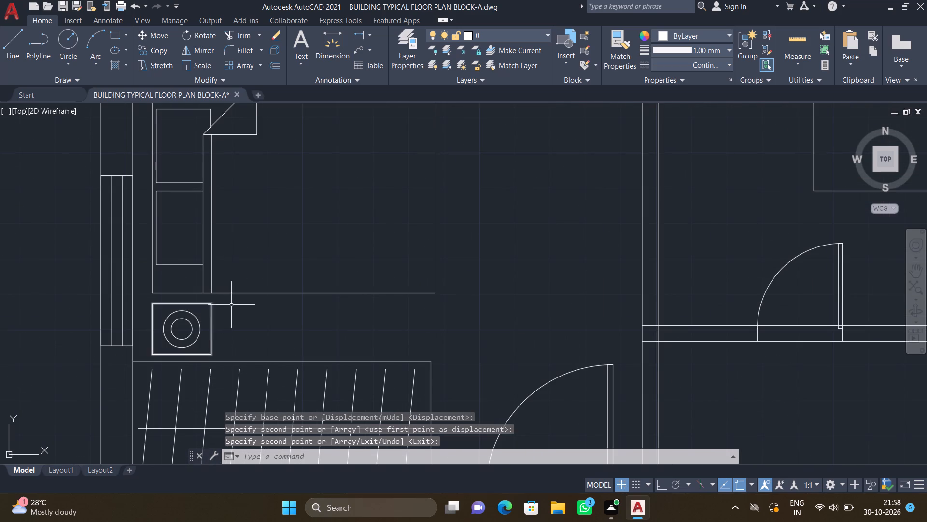
key("m")
key("Return")
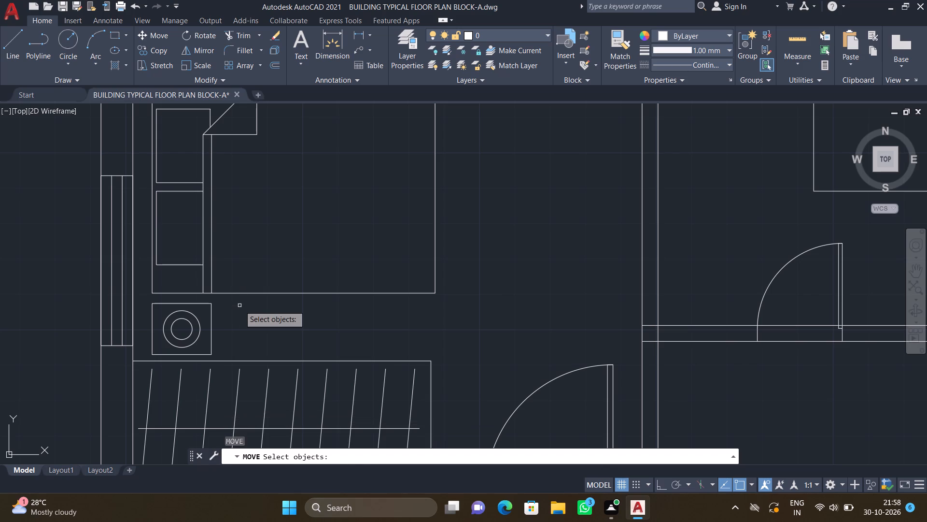
left_click(268, 292)
key("Return")
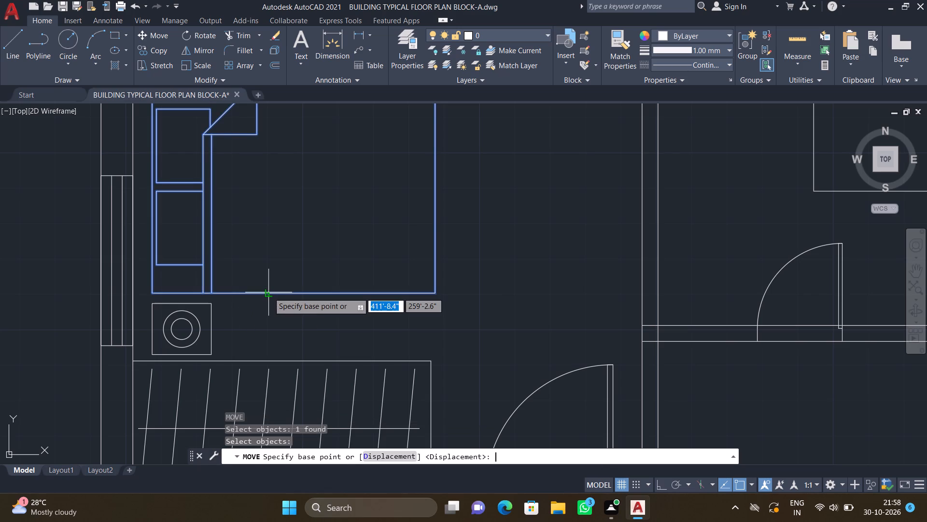
scroll(162, 300, "up", 2)
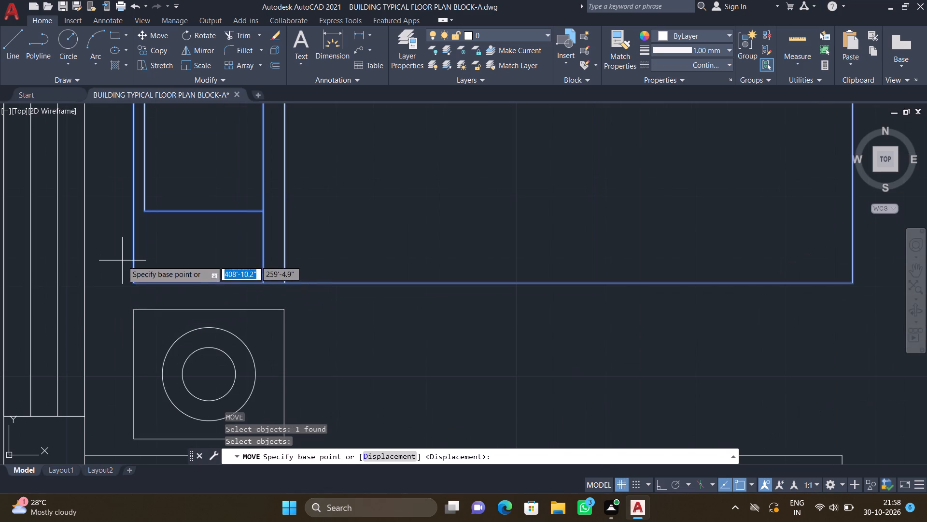
left_click(133, 284)
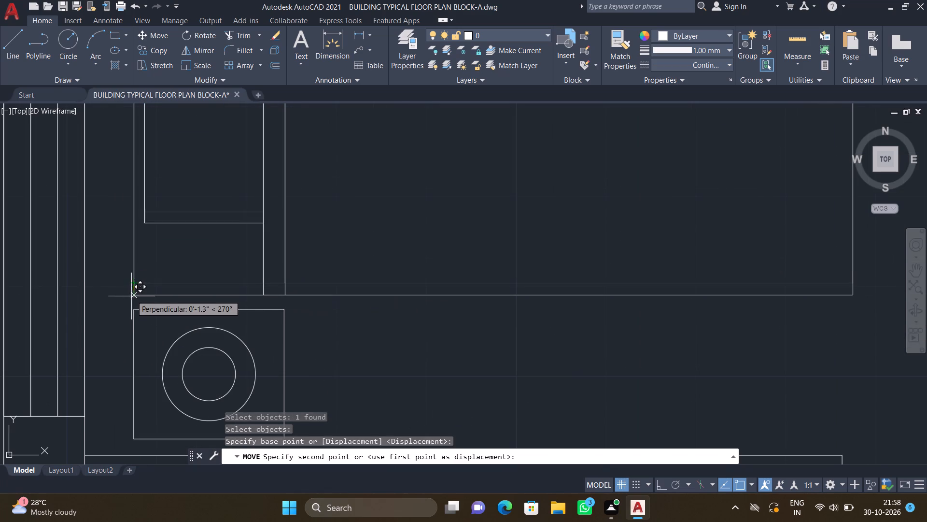
left_click(130, 298)
Move the upper bedside table with its lamp circles straight down about 1", off the upper wall and closer to the bed.
scroll(150, 263, "down", 4)
scroll(167, 159, "up", 2)
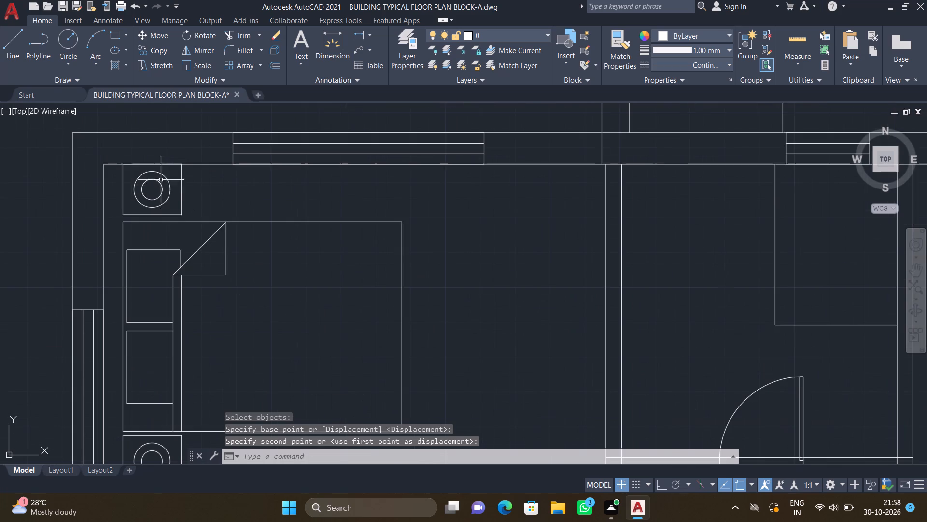
key("m")
key("Return")
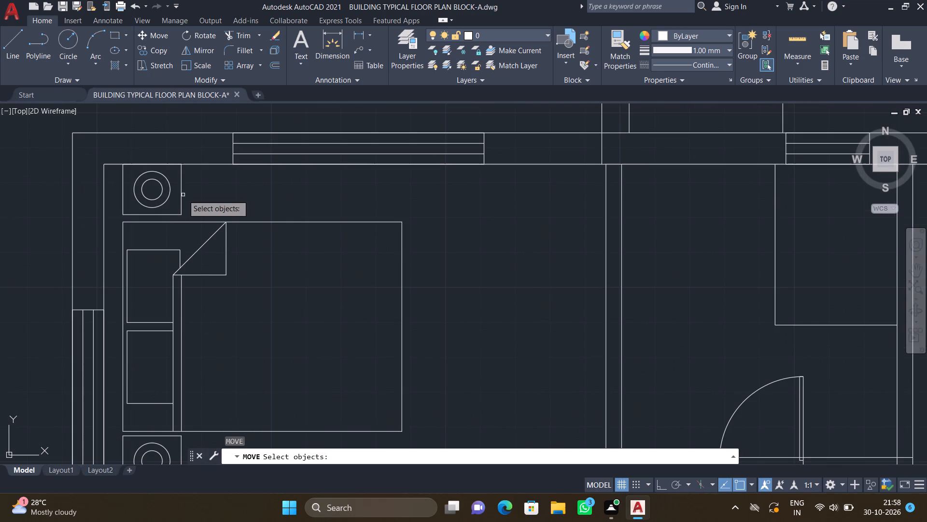
scroll(183, 198, "up", 2)
left_click(178, 219)
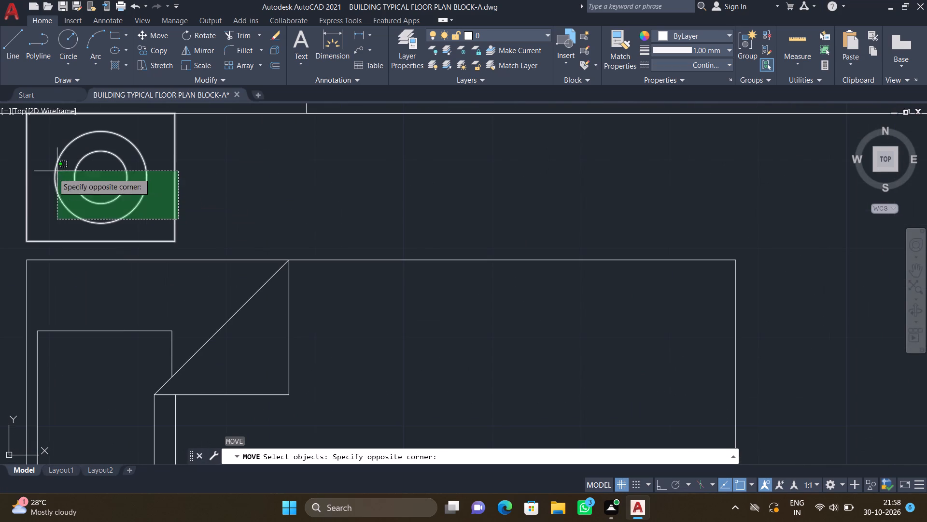
scroll(28, 184, "up", 2)
left_click(6, 168)
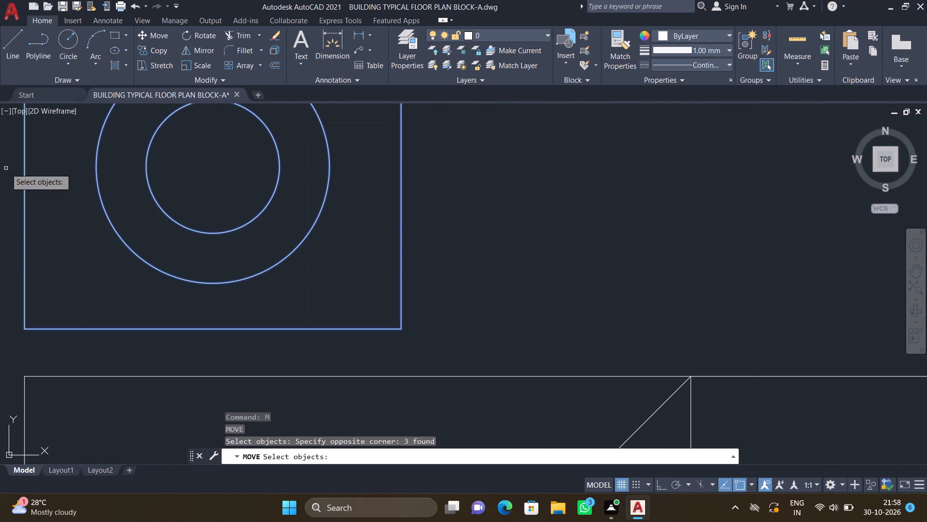
key("Return")
scroll(5, 179, "down", 3)
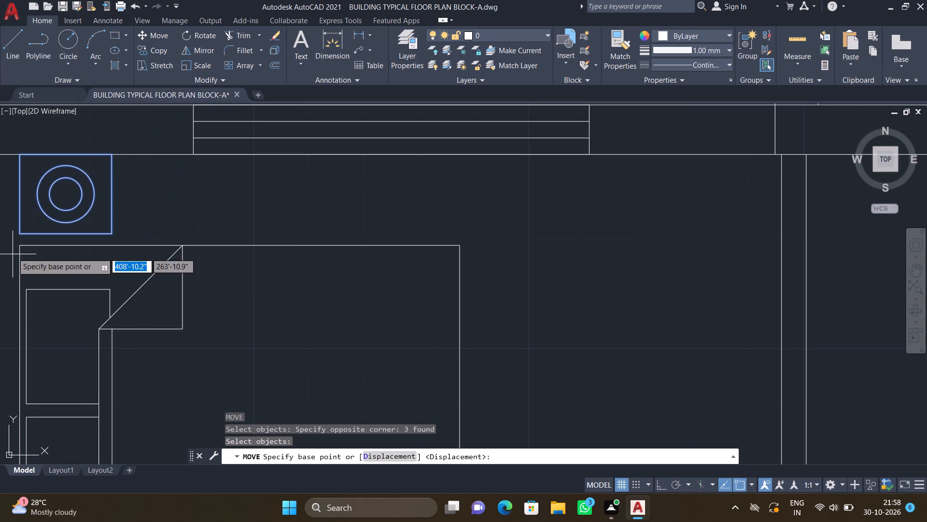
scroll(19, 238, "up", 3)
left_click(20, 218)
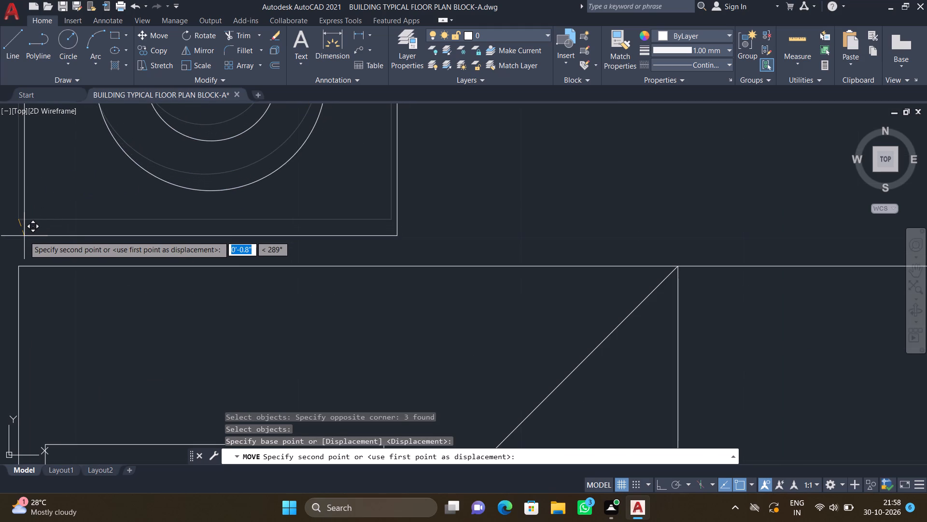
left_click(19, 240)
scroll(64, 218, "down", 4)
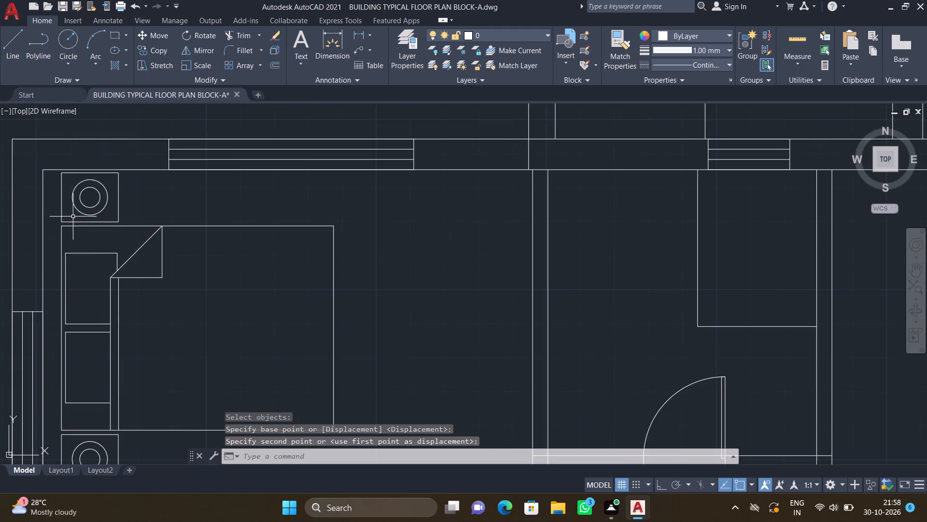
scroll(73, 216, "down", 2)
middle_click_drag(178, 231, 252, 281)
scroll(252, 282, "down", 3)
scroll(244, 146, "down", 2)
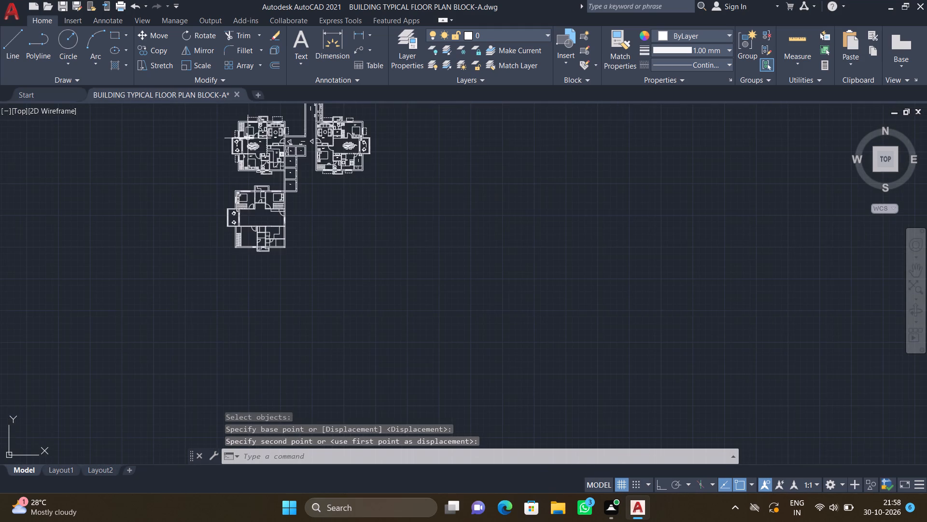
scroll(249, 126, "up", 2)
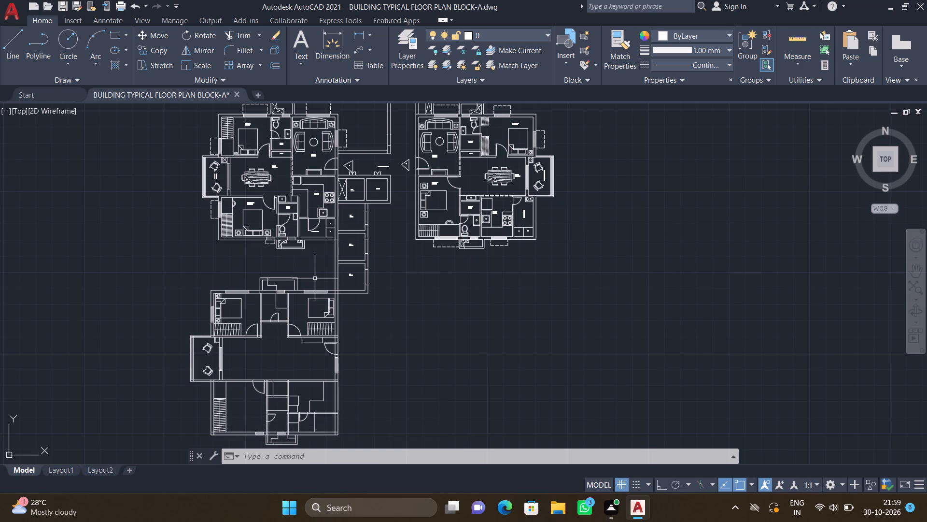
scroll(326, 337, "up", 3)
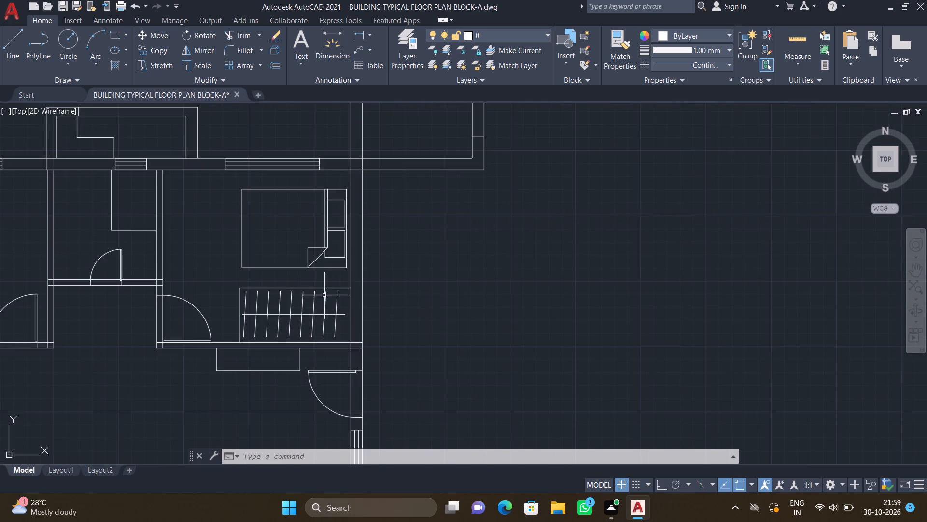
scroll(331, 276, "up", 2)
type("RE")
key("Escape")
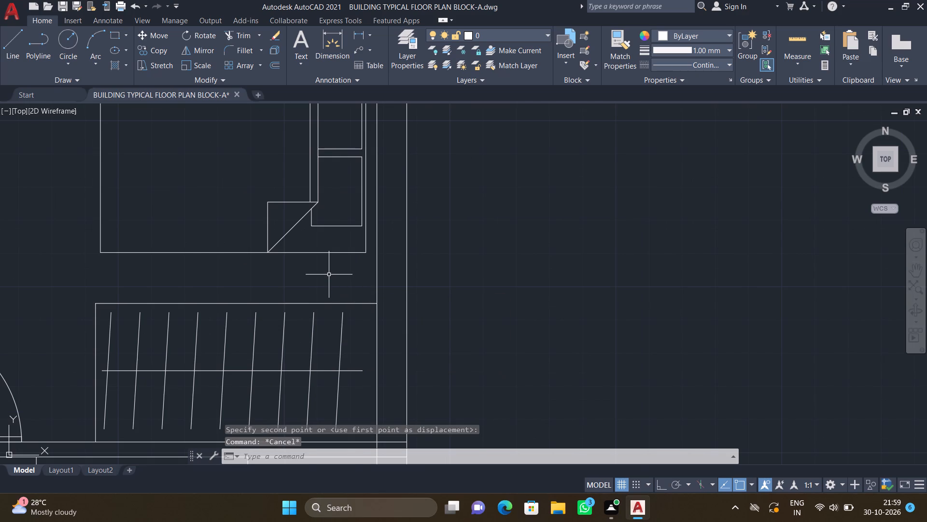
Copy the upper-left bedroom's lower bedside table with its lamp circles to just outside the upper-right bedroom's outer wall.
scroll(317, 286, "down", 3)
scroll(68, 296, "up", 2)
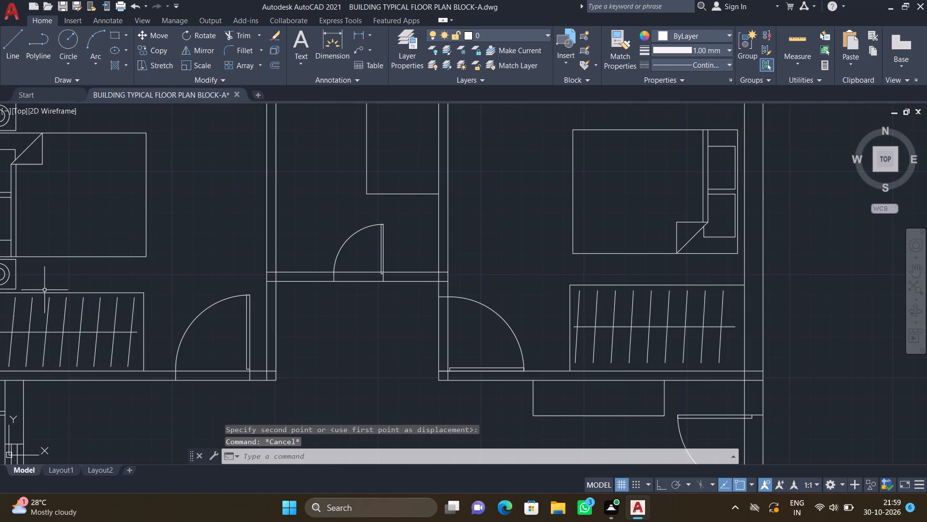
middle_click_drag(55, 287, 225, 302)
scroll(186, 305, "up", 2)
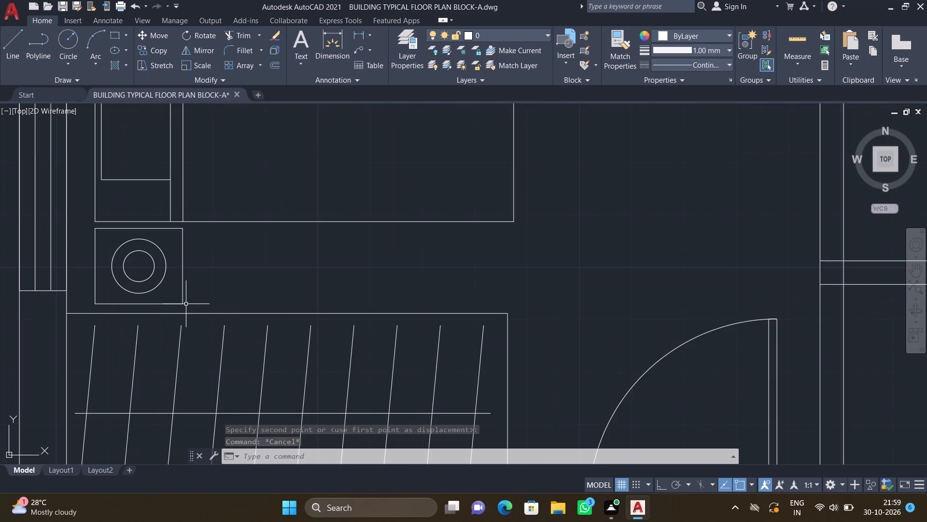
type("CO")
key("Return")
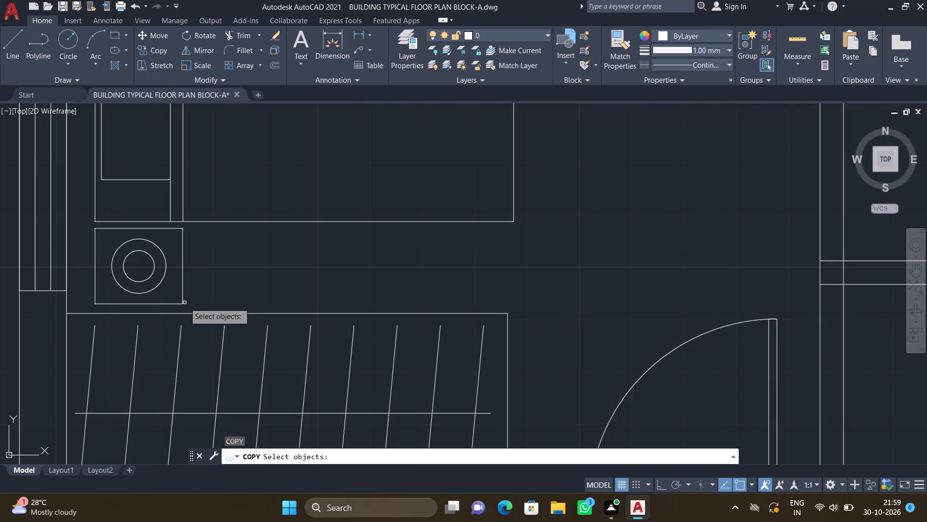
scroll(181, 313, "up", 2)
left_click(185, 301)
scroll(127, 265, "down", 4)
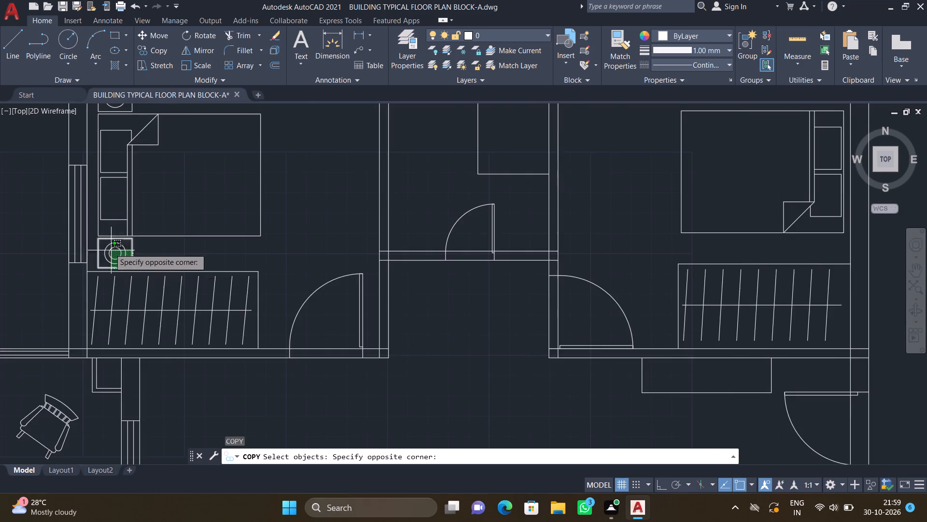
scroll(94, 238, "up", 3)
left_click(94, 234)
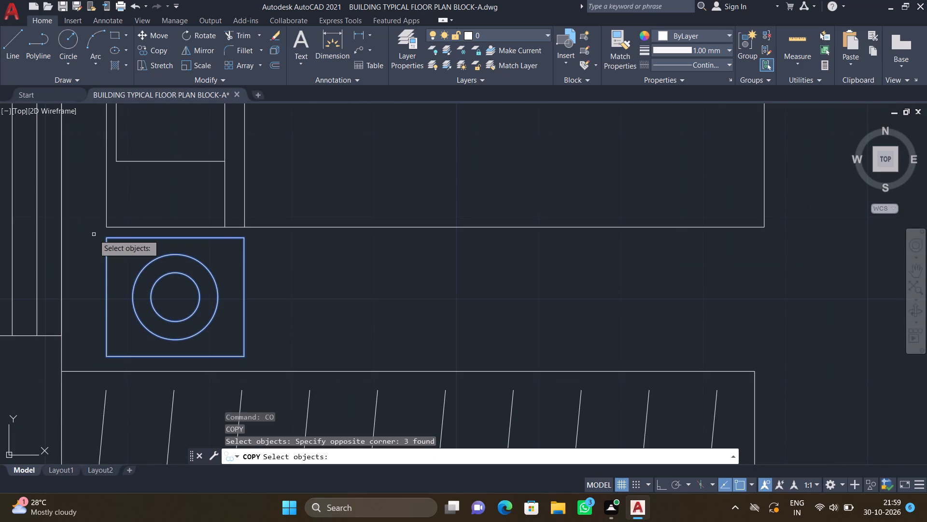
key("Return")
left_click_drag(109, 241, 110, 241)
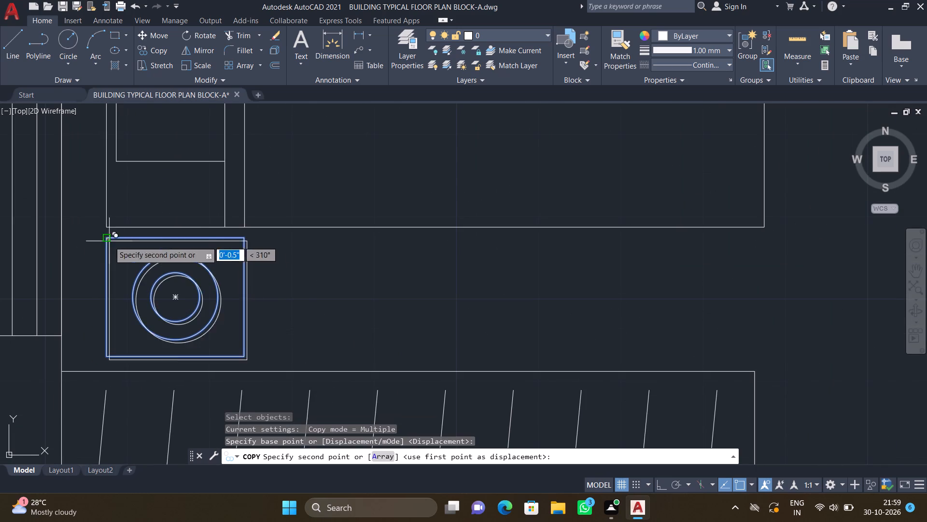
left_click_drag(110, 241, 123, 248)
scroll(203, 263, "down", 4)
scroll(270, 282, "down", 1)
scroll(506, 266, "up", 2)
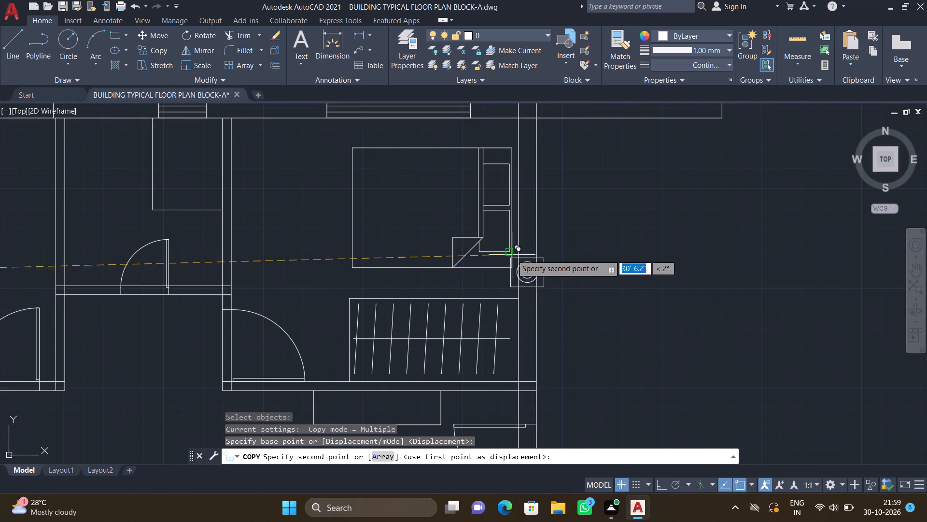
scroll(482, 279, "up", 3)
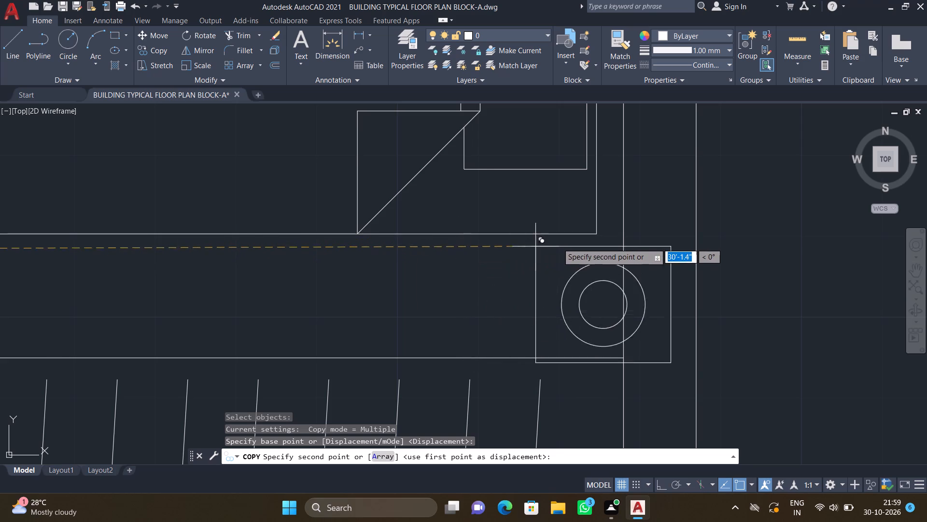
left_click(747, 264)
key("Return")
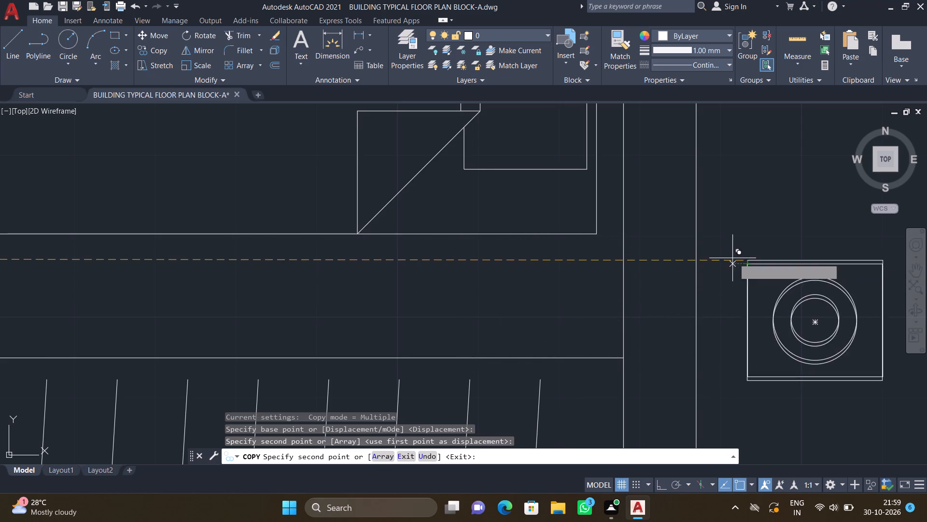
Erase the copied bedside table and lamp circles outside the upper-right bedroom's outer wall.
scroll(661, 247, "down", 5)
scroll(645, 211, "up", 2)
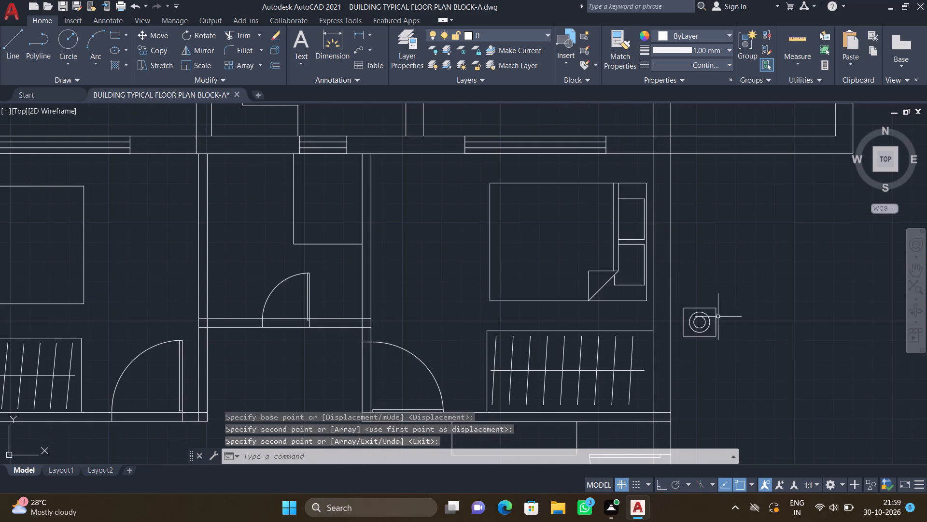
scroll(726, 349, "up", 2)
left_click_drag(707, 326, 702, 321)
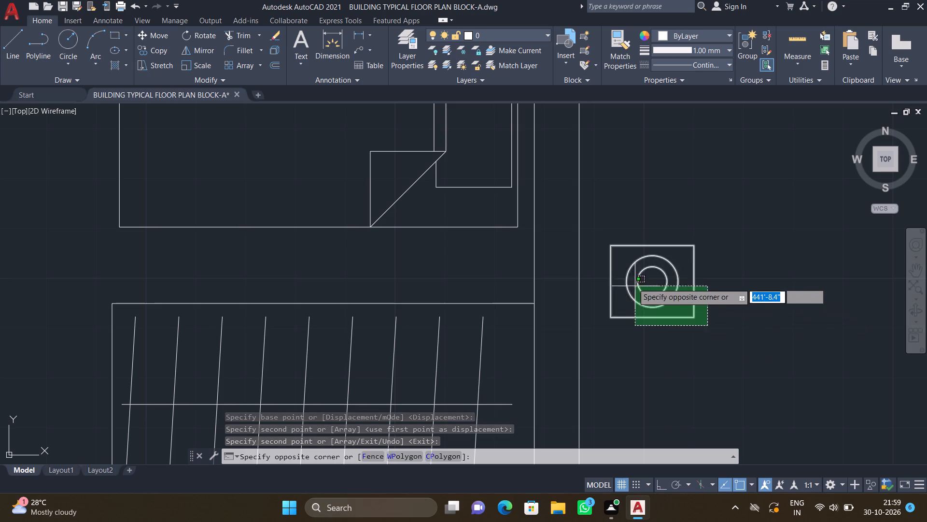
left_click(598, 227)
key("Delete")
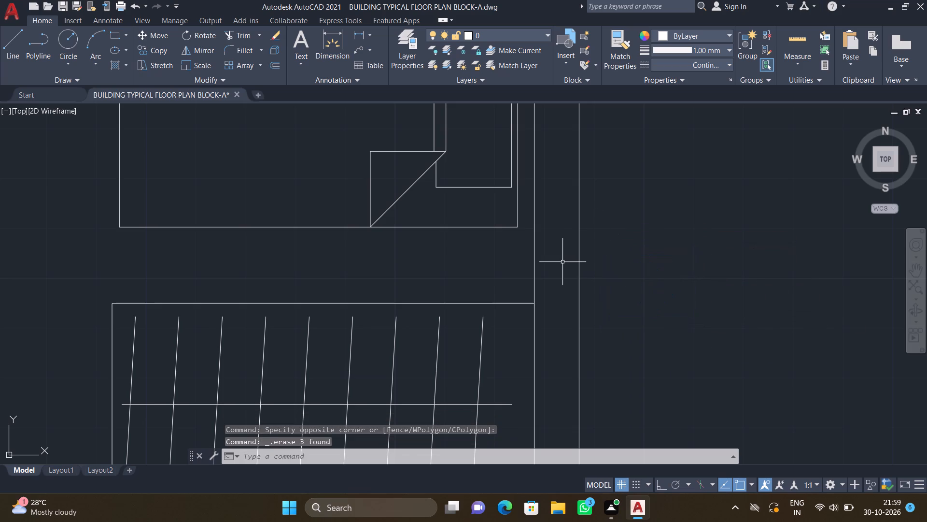
Draw a bedside table rectangle about 1'-1" by 1'-0" between the upper-right bedroom's bed and wardrobe, near the outer wall.
key("r")
key("e")
key("c")
key("Return")
scroll(442, 267, "up", 2)
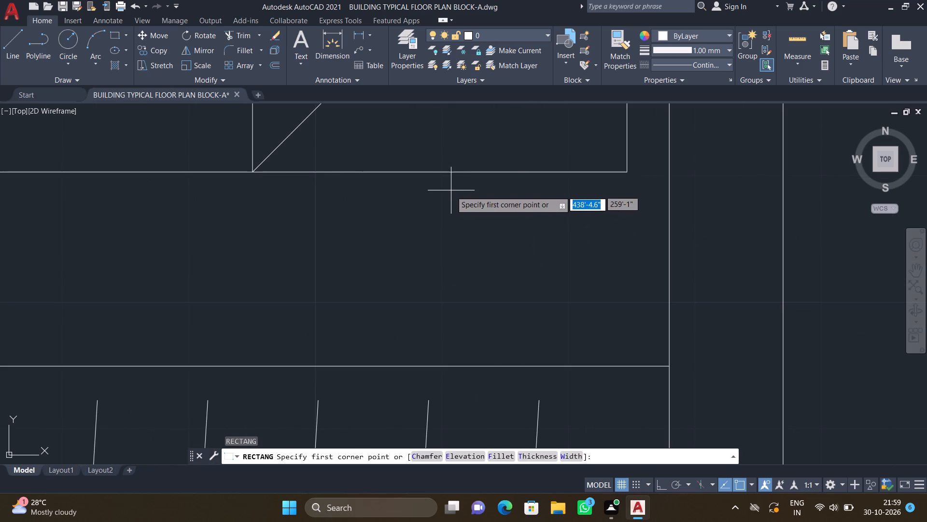
left_click_drag(453, 191, 460, 203)
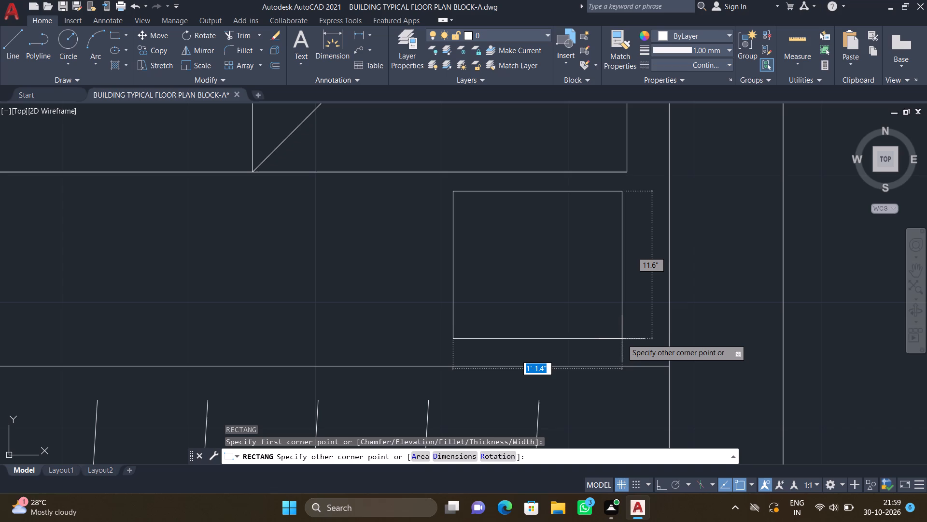
left_click(621, 343)
Draw two concentric lamp circles at the centre of the new bedside table, with radii of about 4" and 2.5".
key("c")
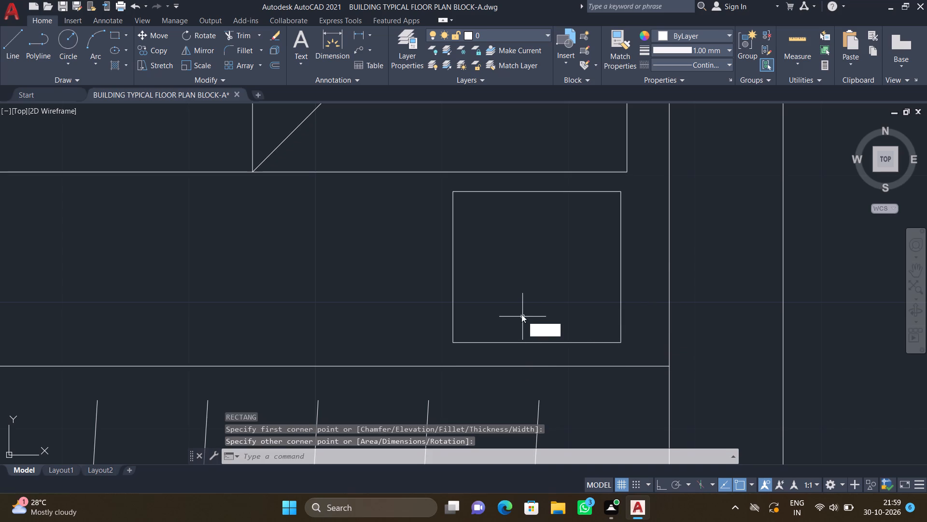
key("Return")
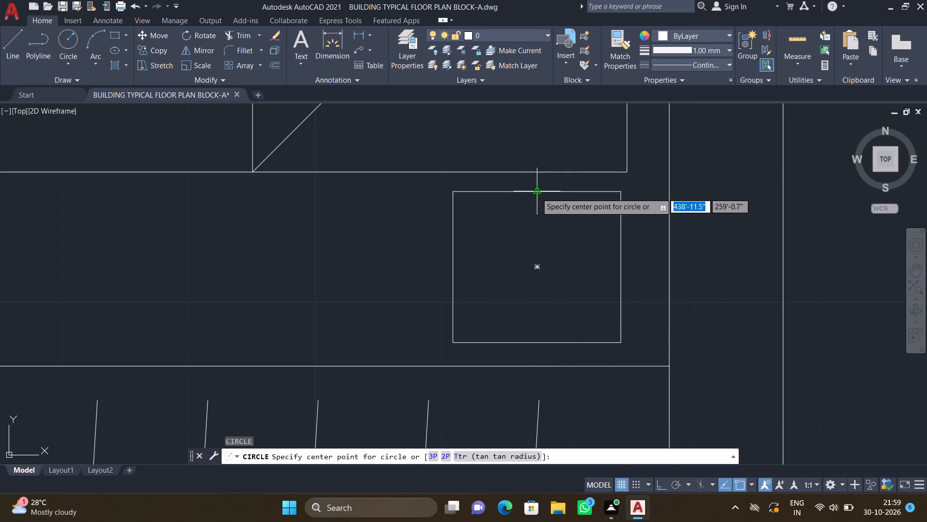
left_click_drag(539, 265, 550, 283)
left_click(559, 312)
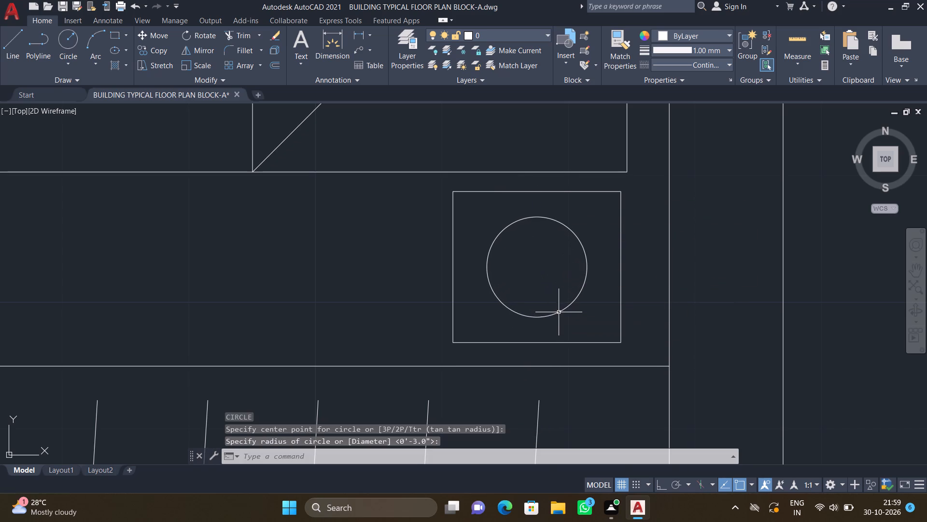
key("c")
key("Return")
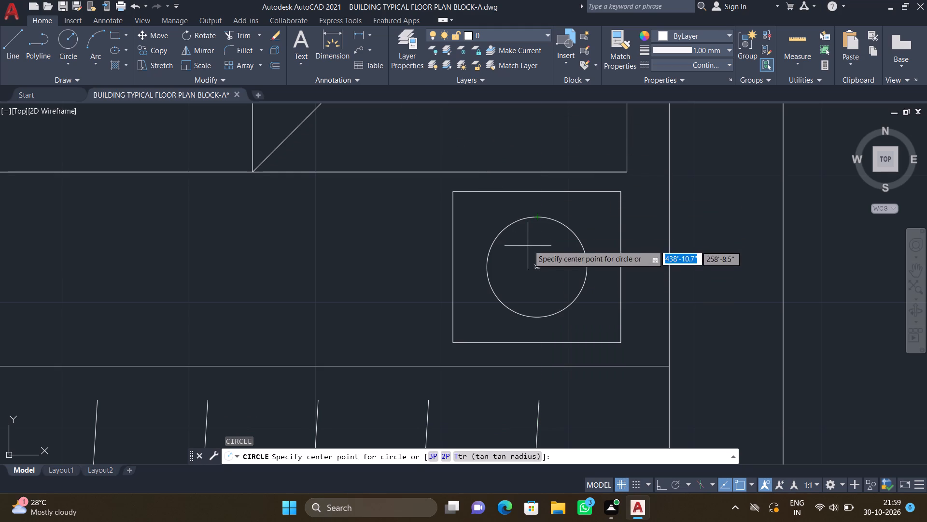
left_click(535, 266)
scroll(547, 296, "up", 1)
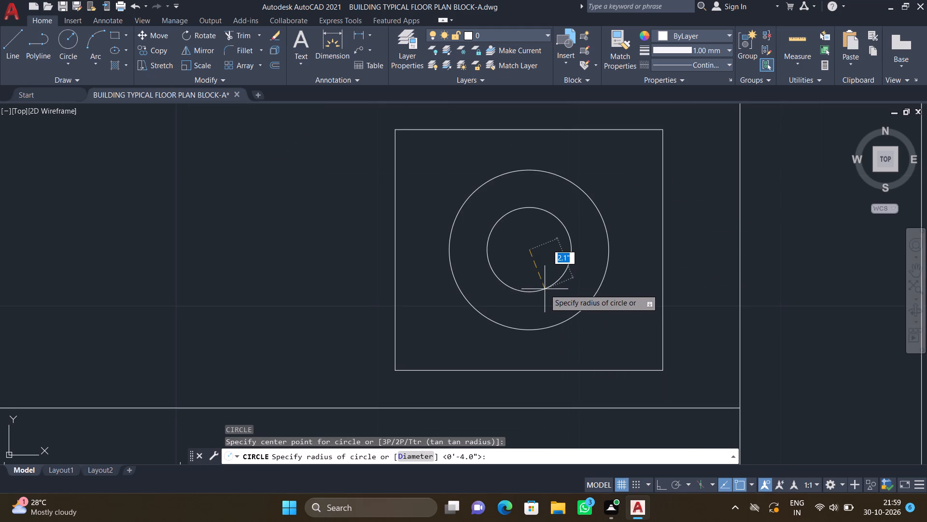
left_click(546, 298)
Copy the bedside table with its lamp circles about 6'-3" straight up, between the upper-right bedroom's bed and upper wall.
scroll(522, 264, "down", 3)
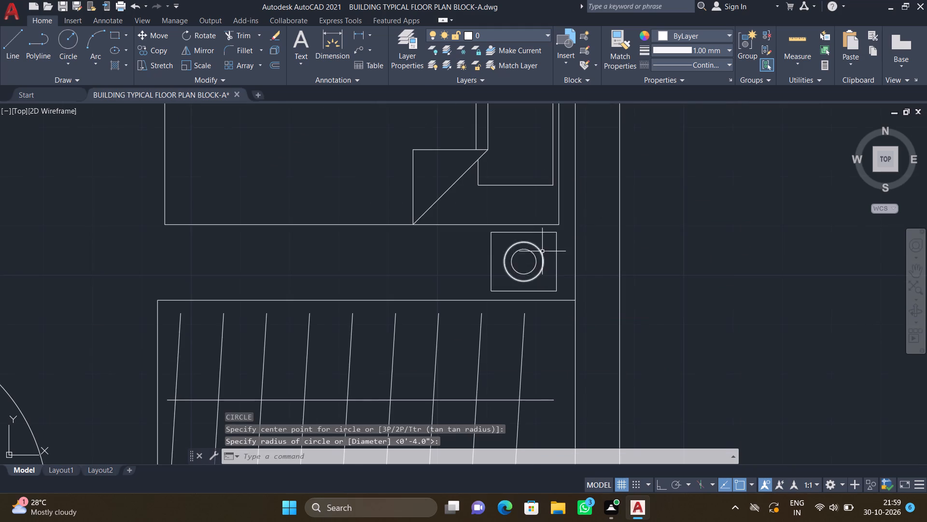
scroll(542, 251, "down", 4)
scroll(507, 193, "up", 2)
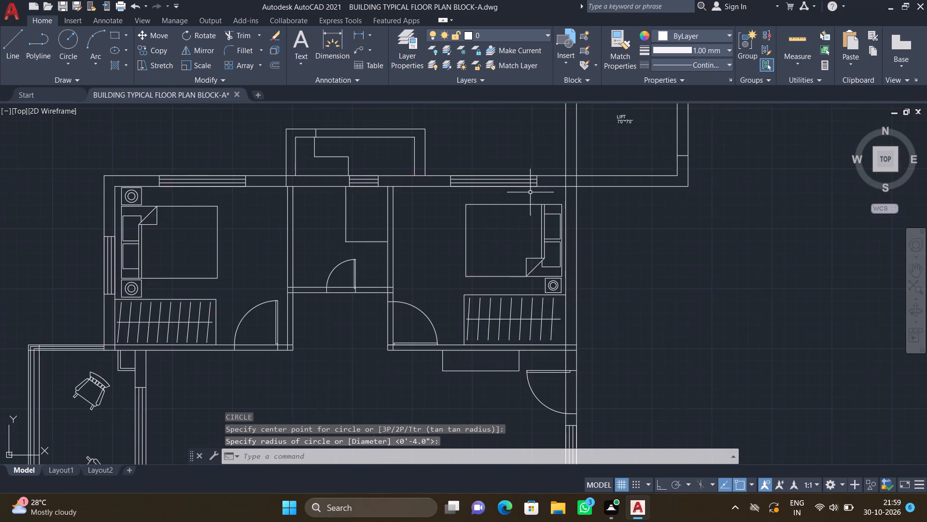
scroll(572, 206, "up", 2)
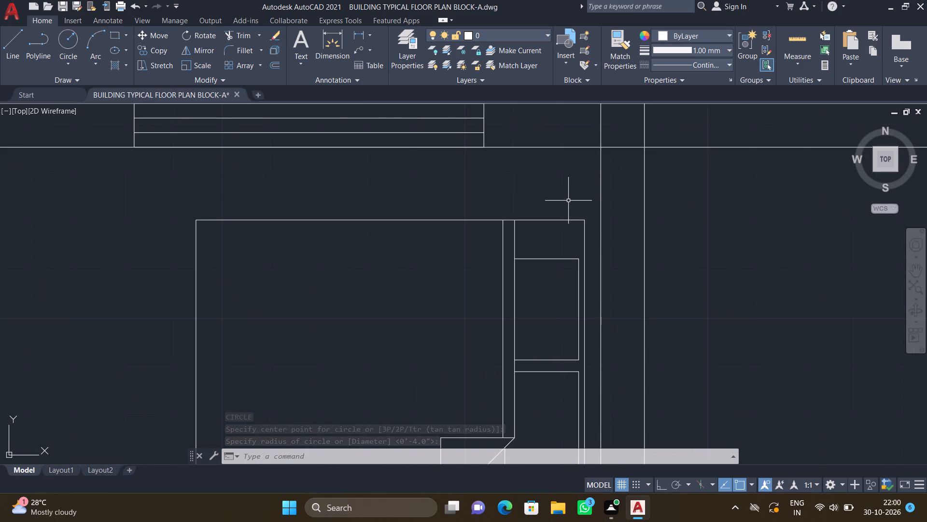
type("CO")
key("Return")
scroll(564, 199, "down", 3)
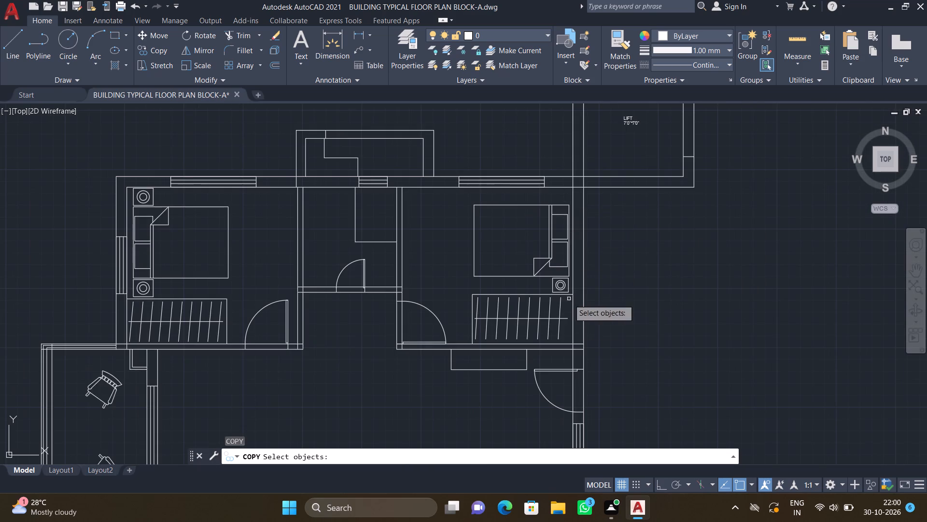
scroll(568, 297, "up", 5)
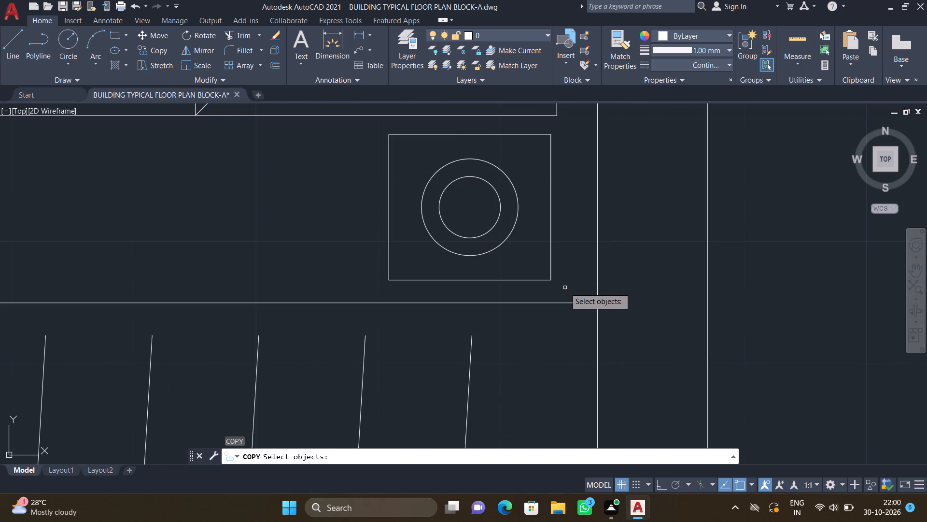
left_click(565, 288)
scroll(386, 215, "down", 1)
scroll(381, 172, "up", 2)
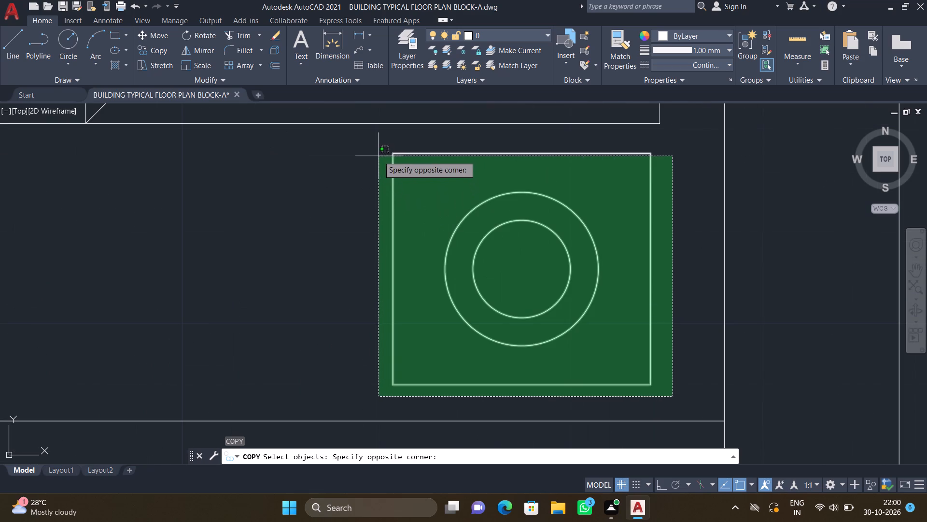
left_click(380, 143)
key("Return")
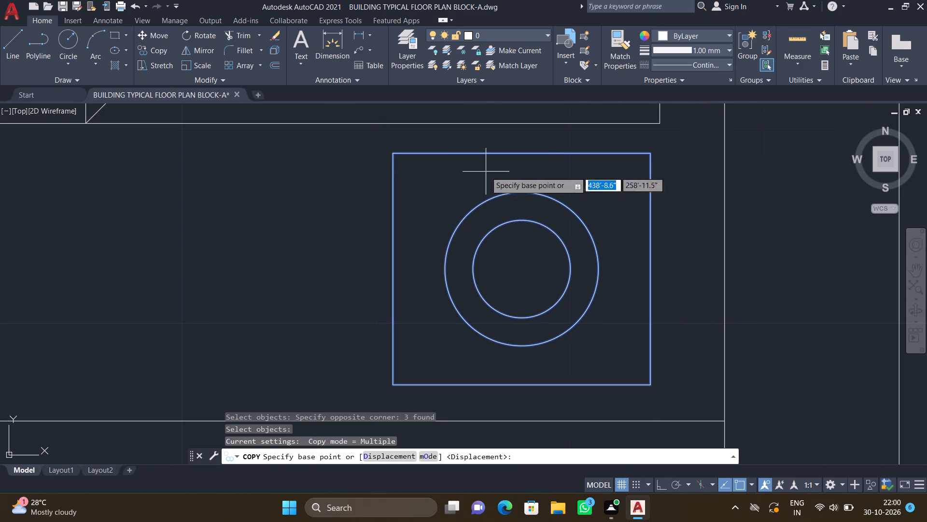
left_click(520, 153)
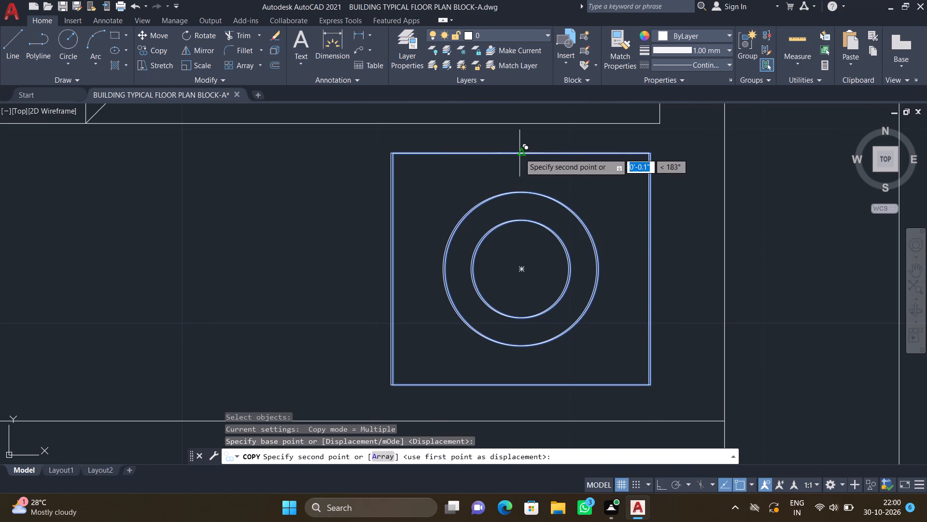
scroll(520, 154, "down", 6)
scroll(487, 241, "down", 1)
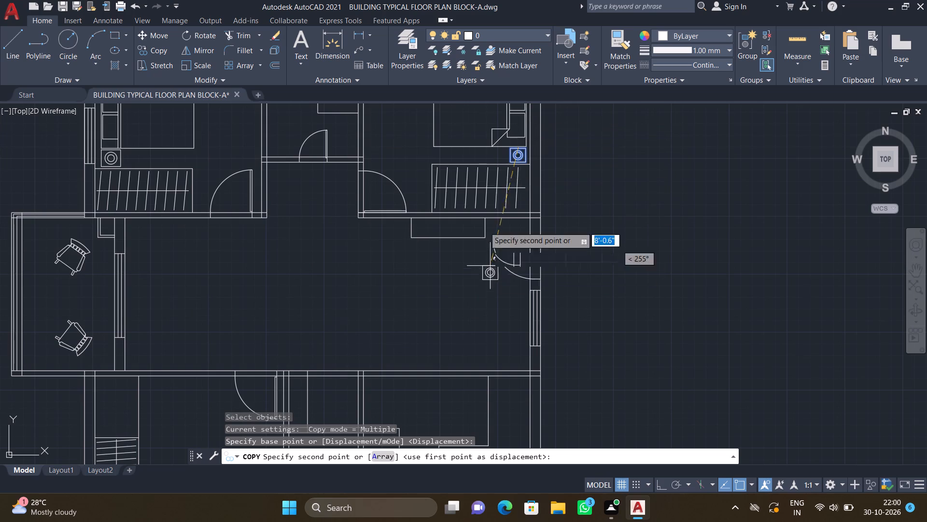
scroll(484, 221, "down", 1)
scroll(496, 152, "up", 6)
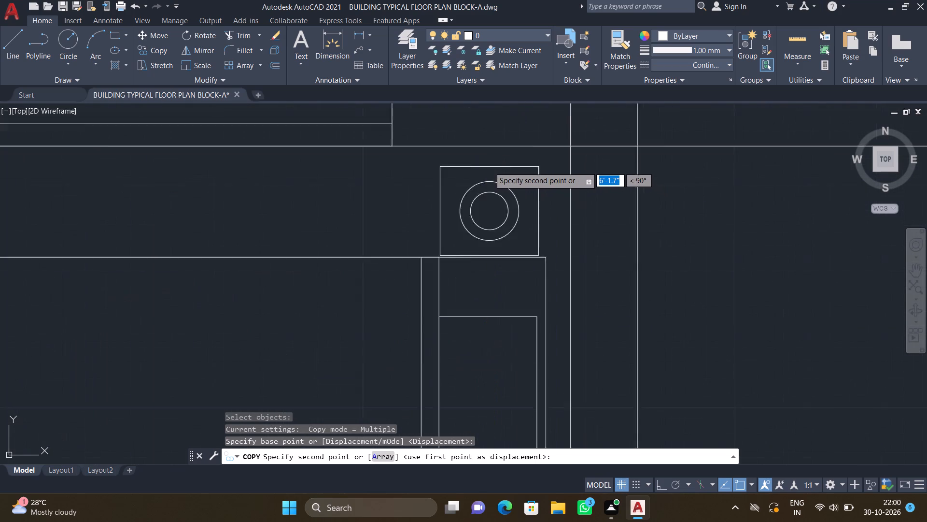
scroll(489, 167, "up", 1)
left_click(497, 152)
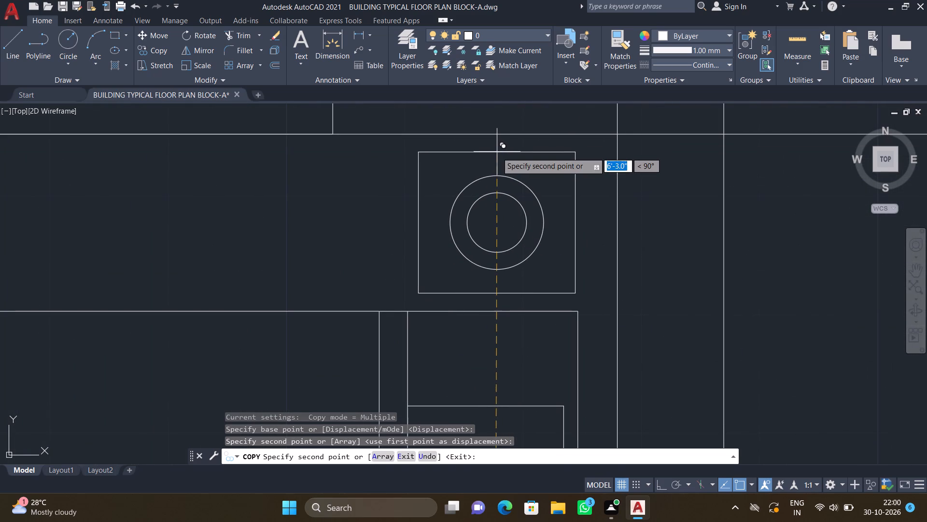
key("Return")
scroll(471, 215, "down", 3)
scroll(428, 226, "down", 1)
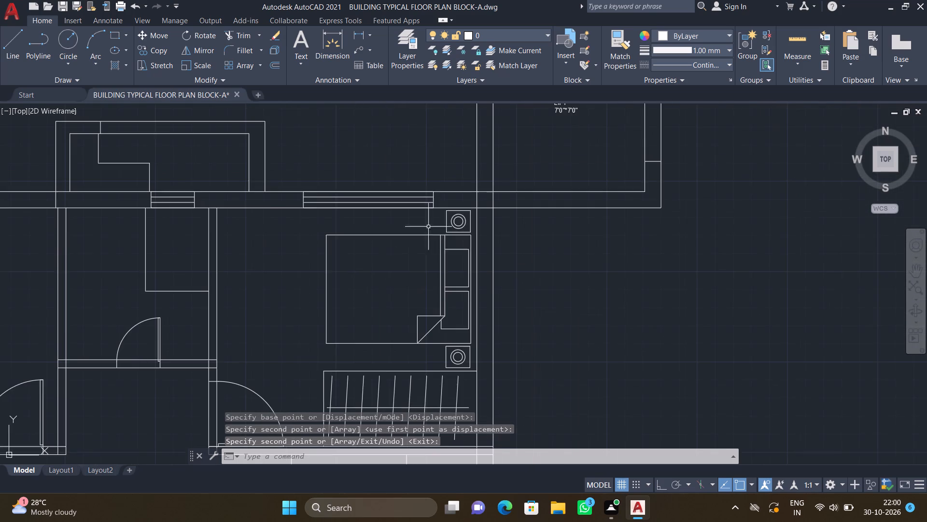
Copy the double bed from the M.Bedroom of the unit above into the new unit's lower-left bedroom, about 50'-1.5" down, headboard toward the bottom wall.
scroll(394, 248, "down", 4)
middle_click_drag(383, 265, 436, 236)
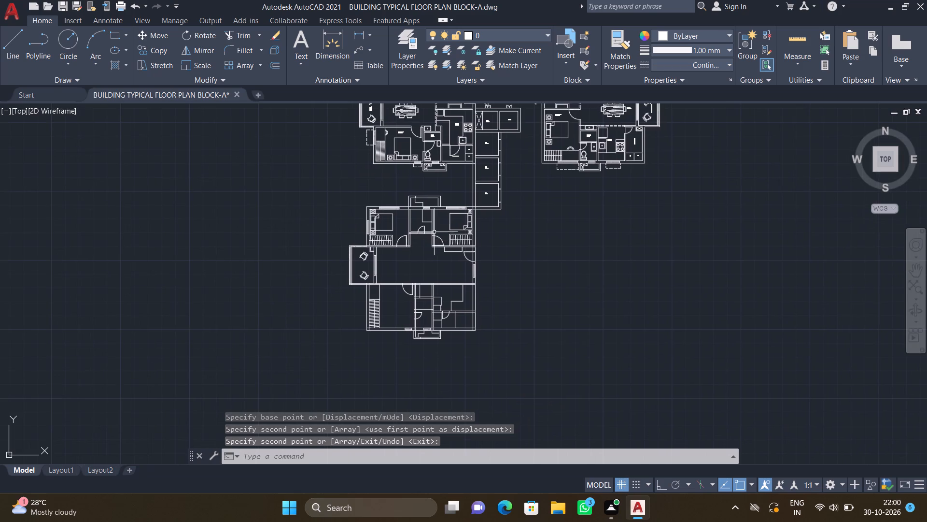
scroll(435, 232, "up", 2)
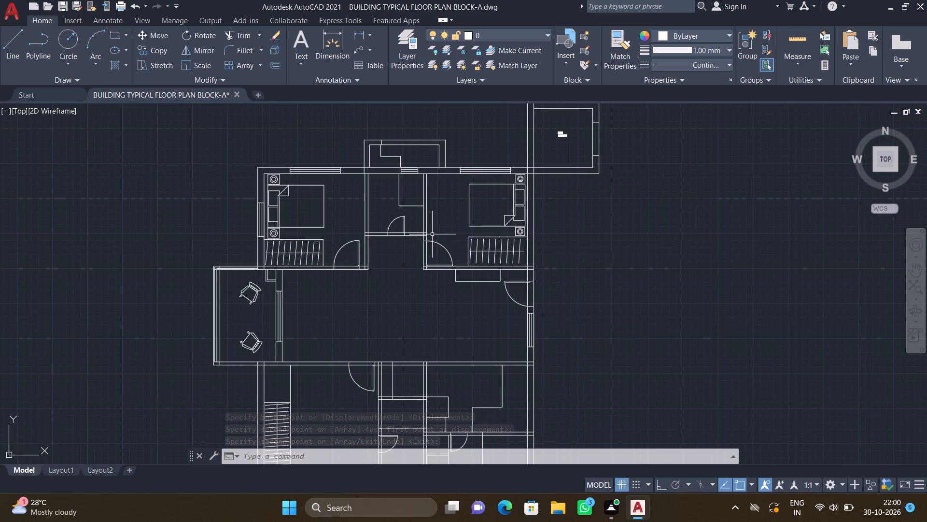
scroll(431, 234, "down", 2)
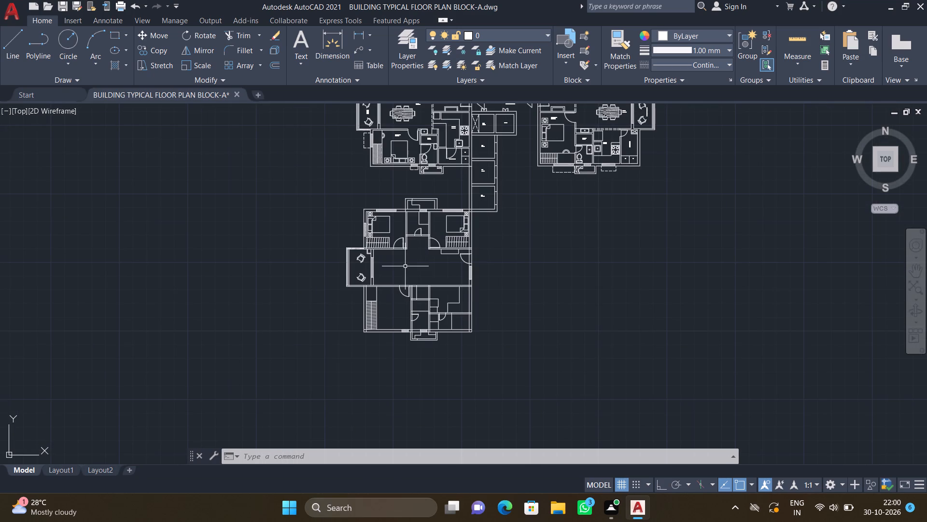
scroll(392, 256, "down", 2)
scroll(394, 219, "up", 3)
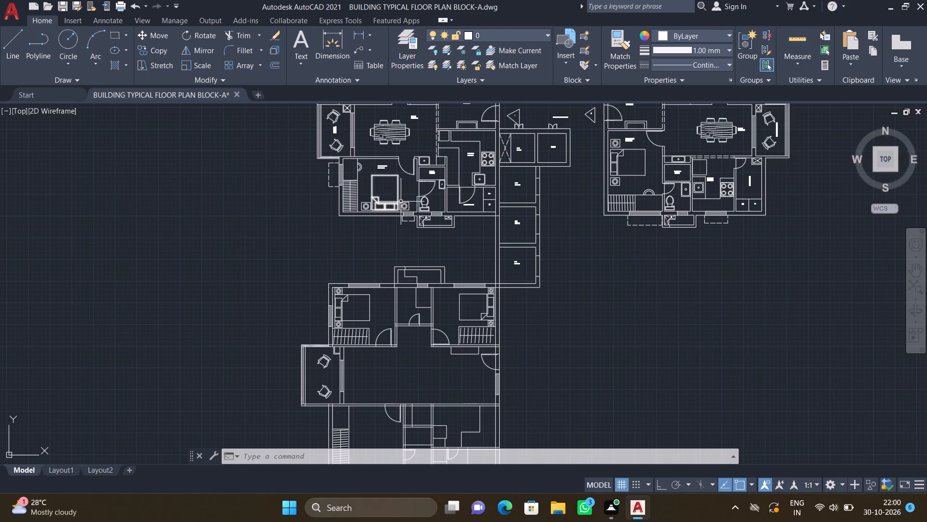
scroll(406, 190, "up", 2)
type("CO")
key("Return")
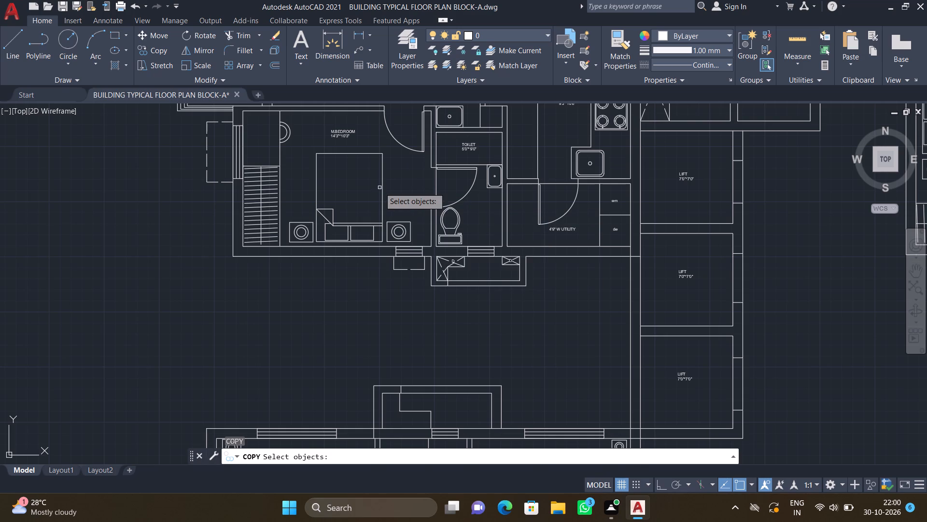
left_click(381, 190)
key("Return")
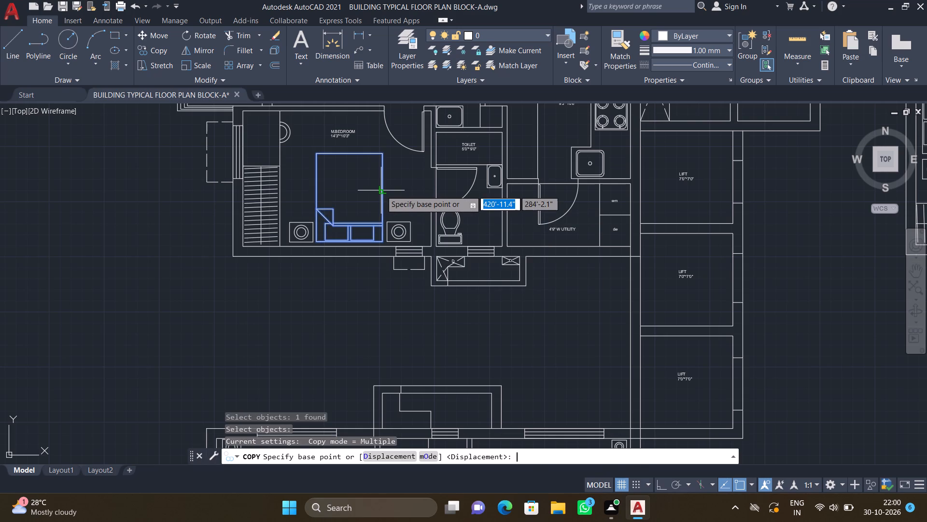
left_click_drag(351, 155, 366, 176)
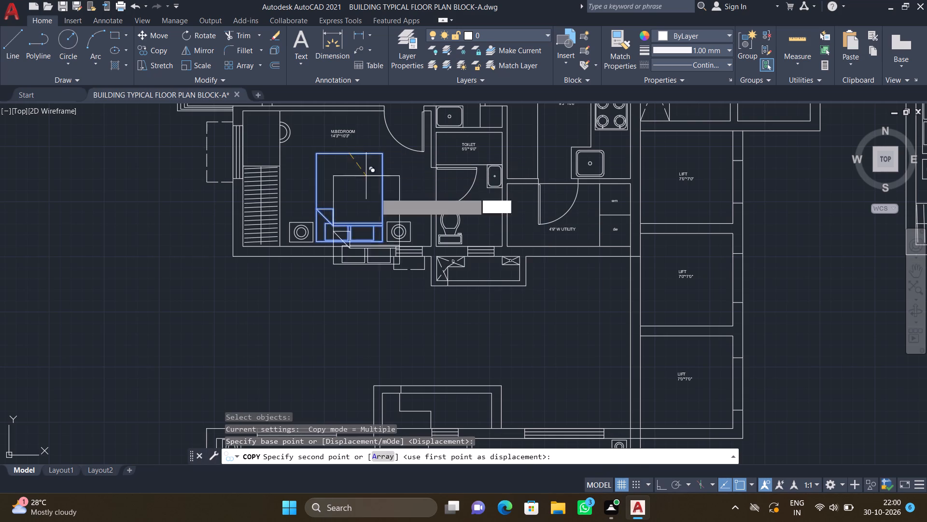
scroll(379, 216, "down", 4)
scroll(368, 274, "down", 1)
scroll(368, 313, "up", 2)
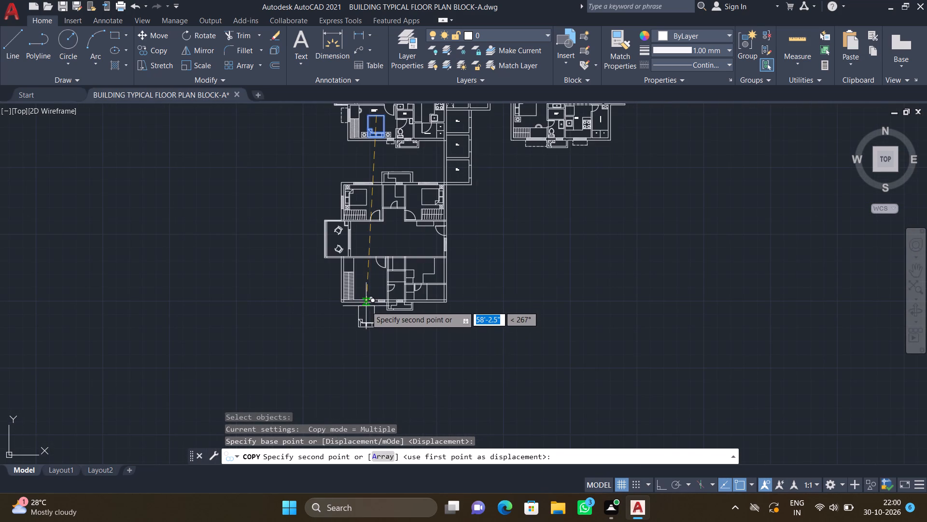
scroll(368, 287, "up", 3)
scroll(365, 248, "up", 1)
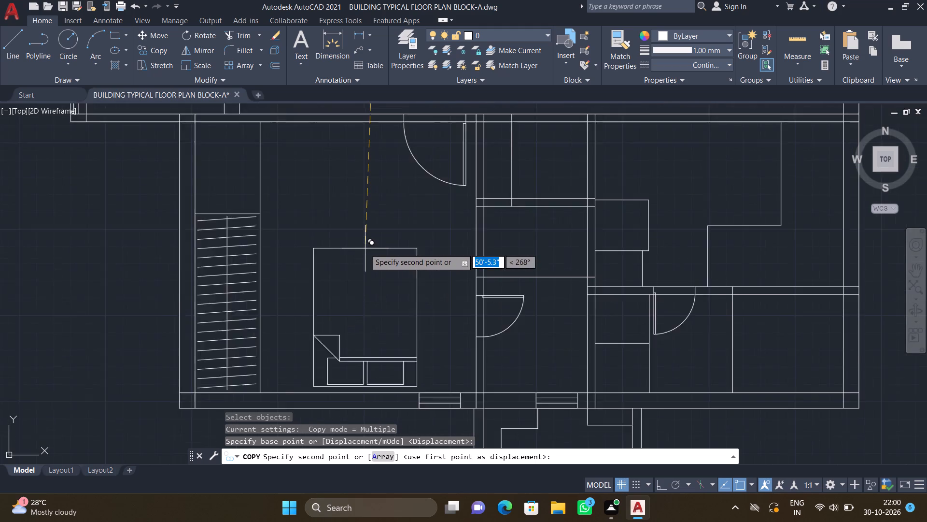
scroll(365, 248, "up", 1)
scroll(366, 241, "down", 2)
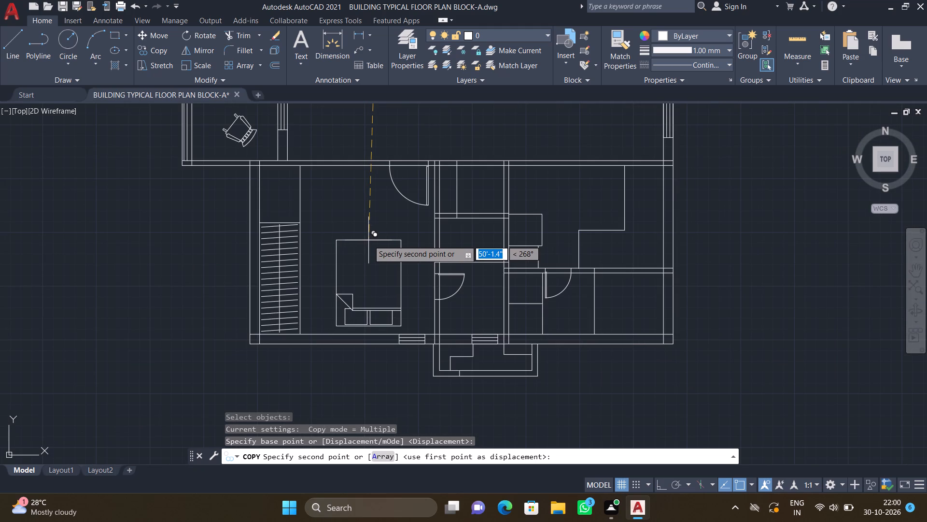
left_click(365, 240)
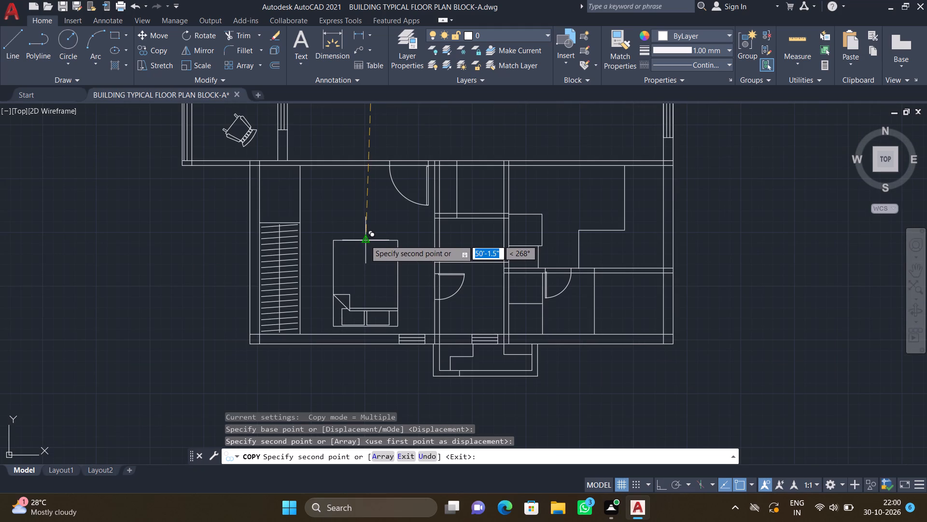
key("Return")
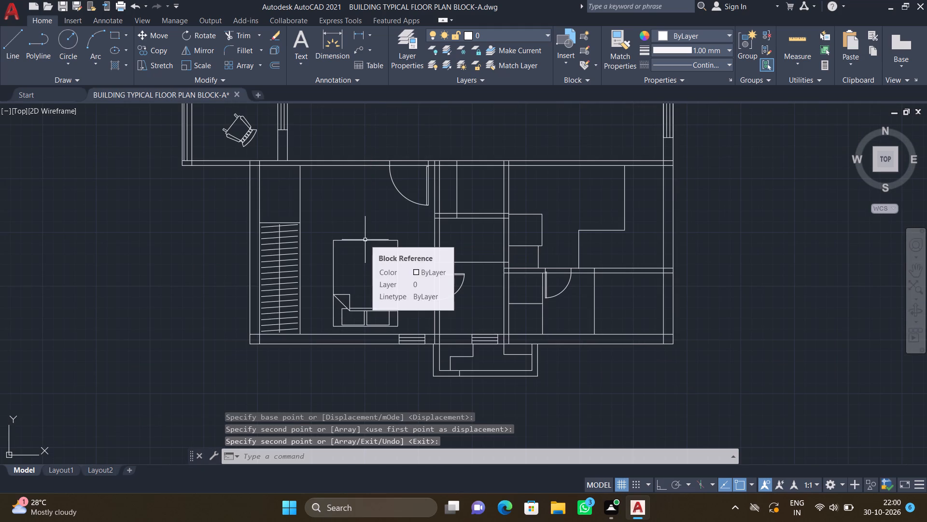
Draw a bedside table rectangle about 1'-5" by 1'-5" between the lower-left bedroom's wardrobe and bed, level with the headboard end.
scroll(364, 245, "down", 1)
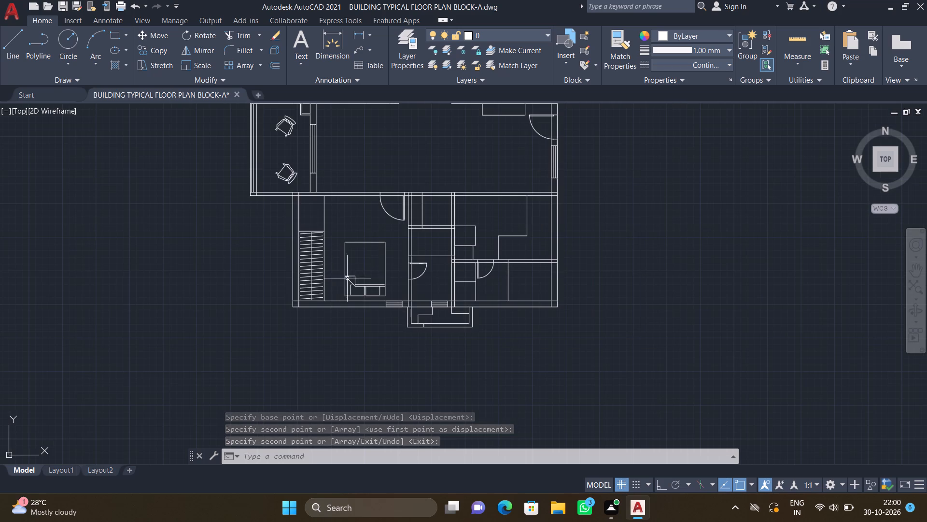
scroll(356, 288, "up", 2)
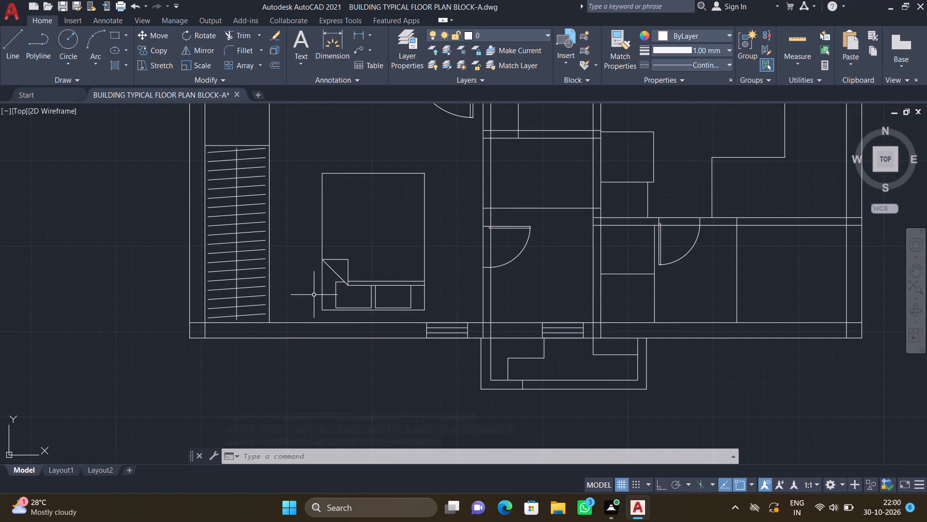
scroll(299, 315, "up", 2)
type("REC")
key("Return")
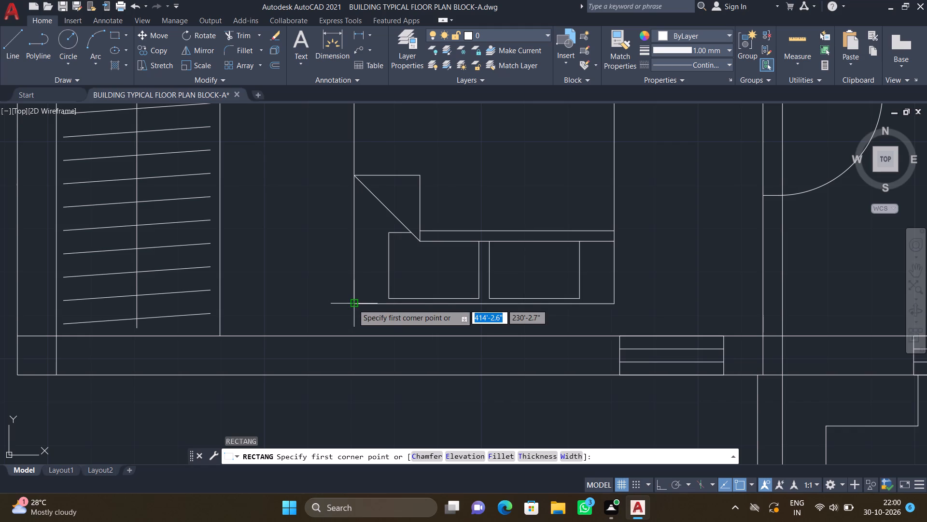
left_click(324, 303)
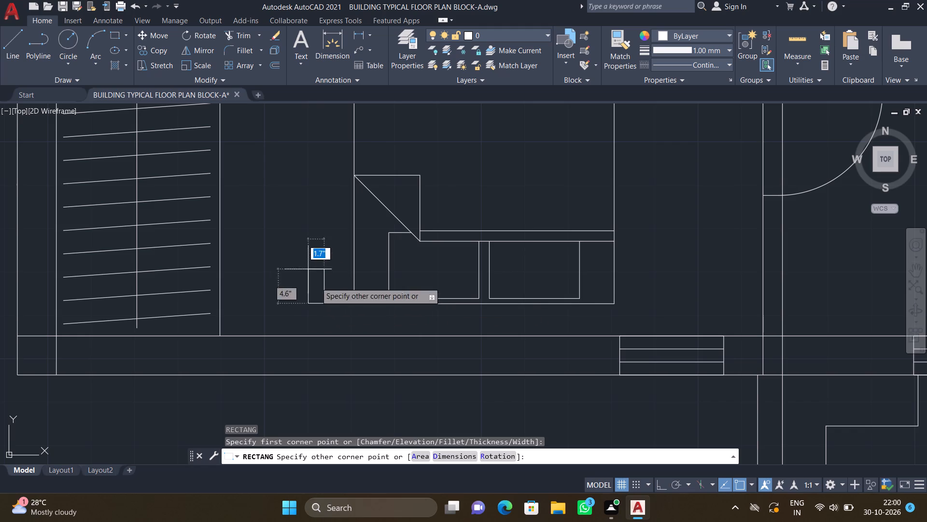
scroll(277, 244, "up", 1)
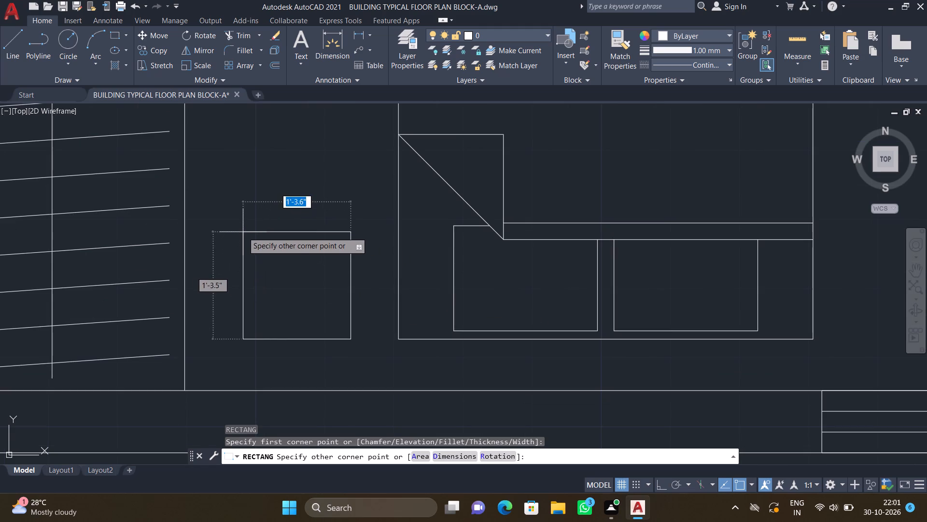
scroll(243, 232, "up", 2)
scroll(243, 232, "down", 1)
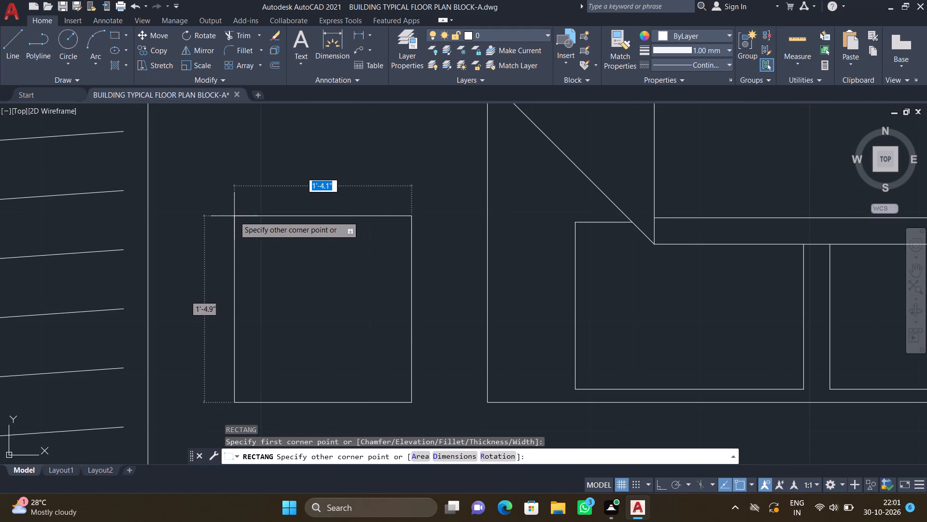
left_click(227, 215)
Draw two concentric lamp circles at the centre of the new bedside table, with radii of about 5.4" and 3.4".
scroll(273, 274, "down", 3)
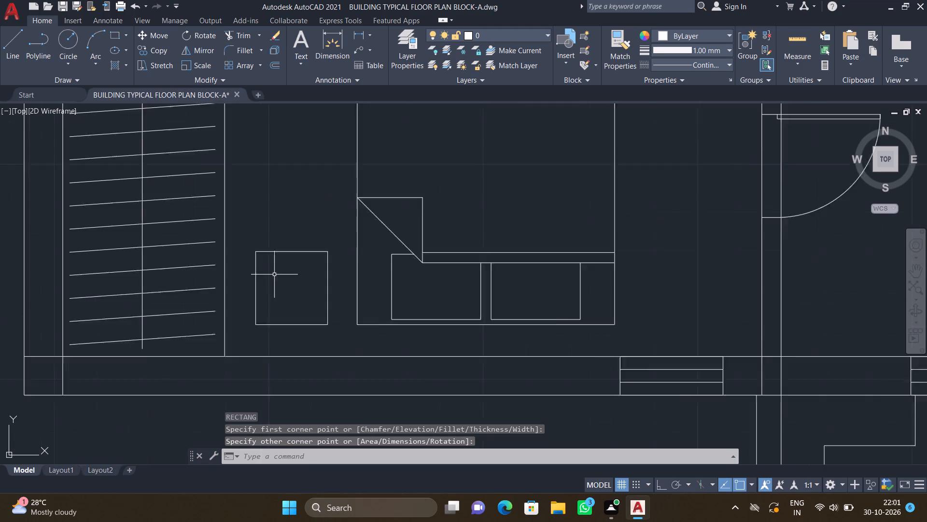
scroll(276, 281, "up", 2)
key("c")
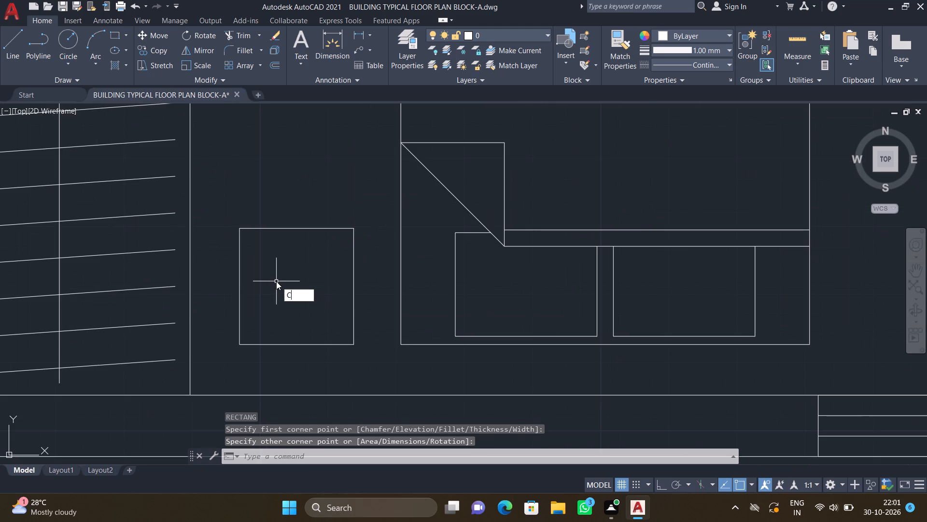
key("Return")
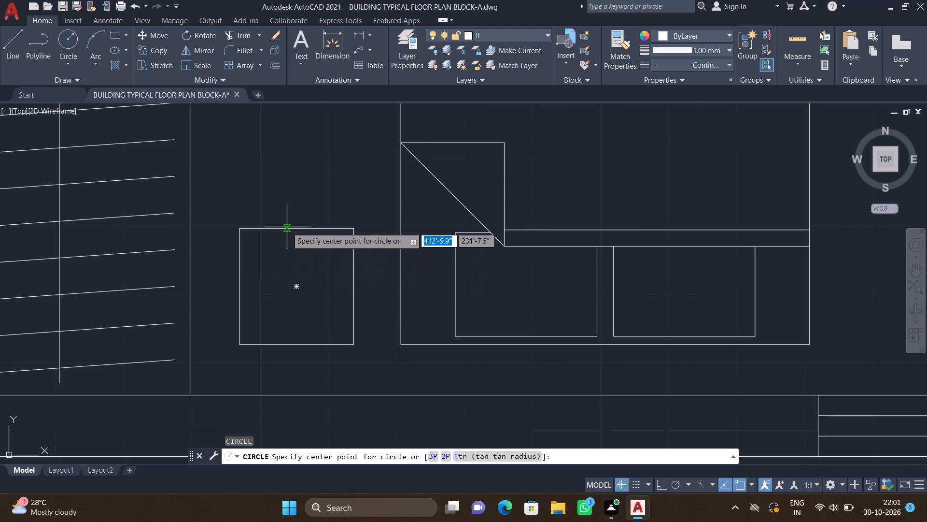
left_click(295, 286)
scroll(297, 306, "up", 2)
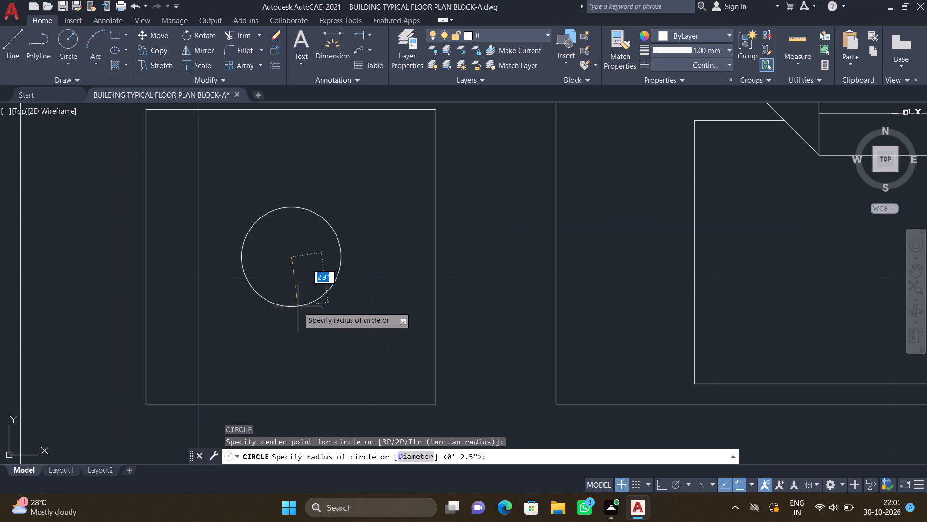
left_click(312, 349)
scroll(291, 289, "down", 1)
key("c")
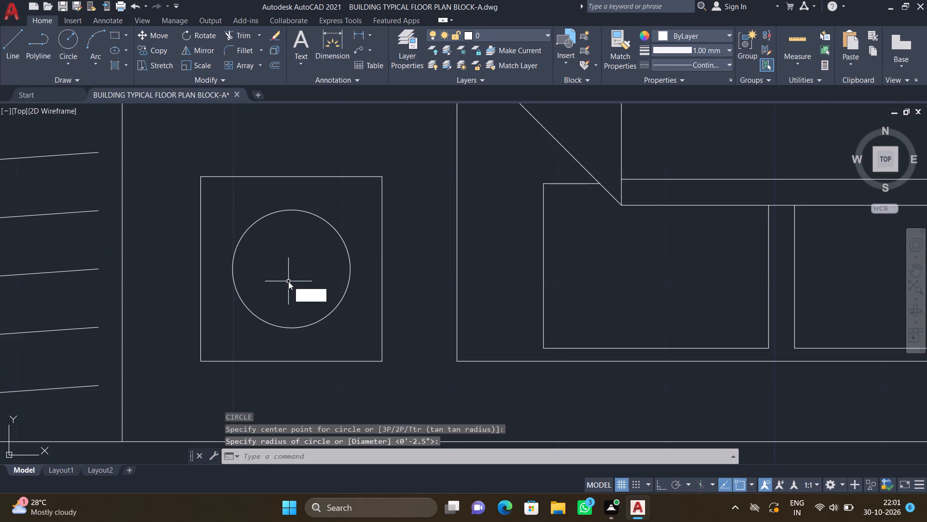
key("Return")
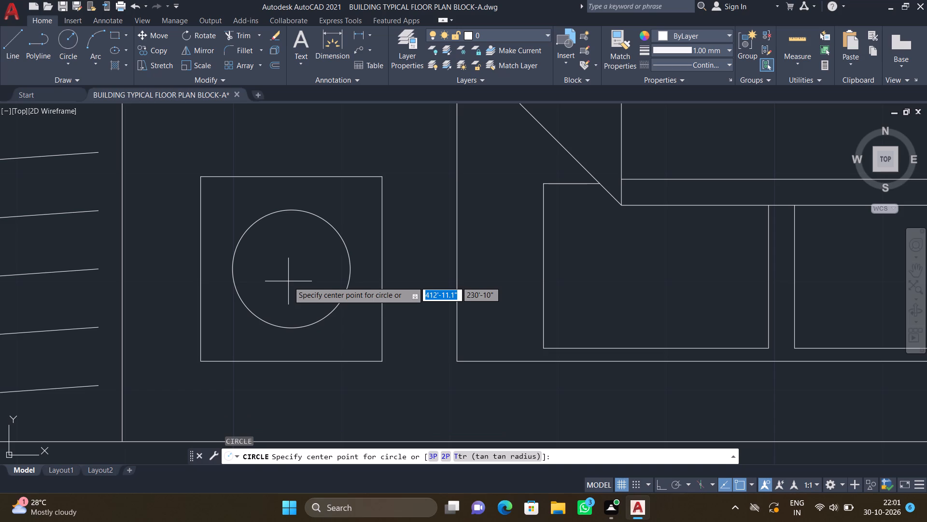
scroll(289, 218, "up", 1)
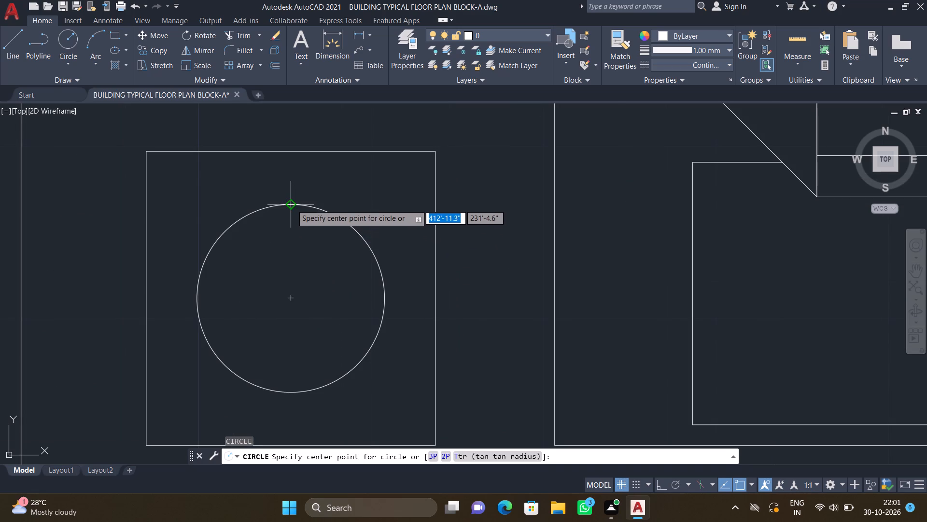
left_click(290, 295)
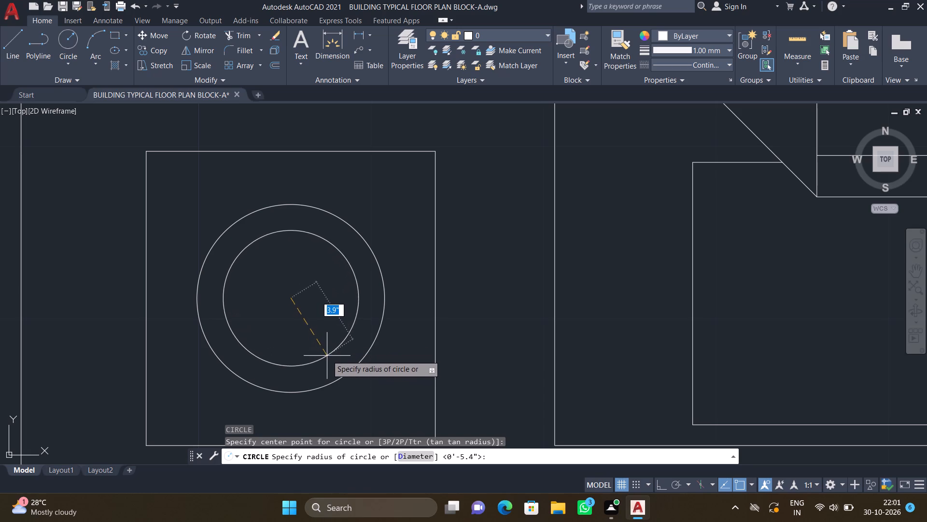
left_click(324, 348)
scroll(324, 331, "down", 2)
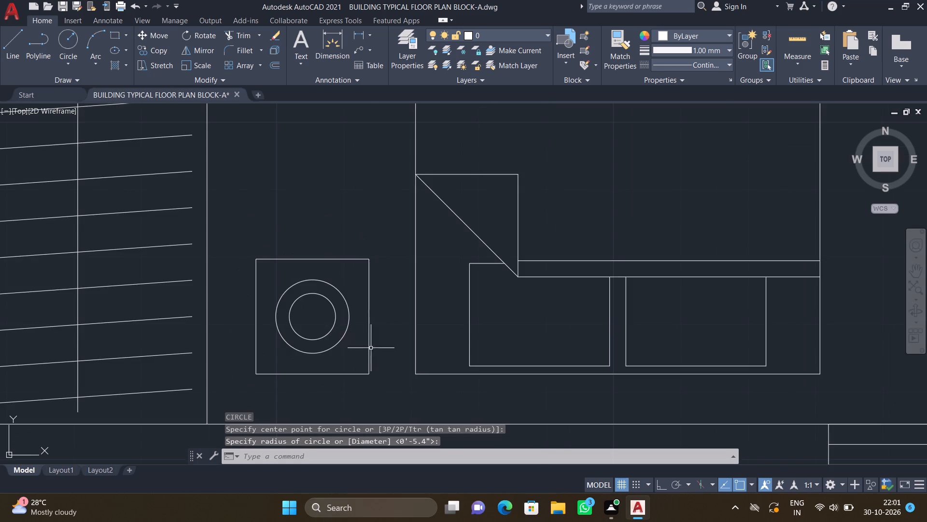
Copy the lower-left bedroom's bedside table with its lamp circles about 7'-6.3" horizontally to the other side of the bed.
scroll(368, 374, "down", 2)
scroll(373, 389, "up", 1)
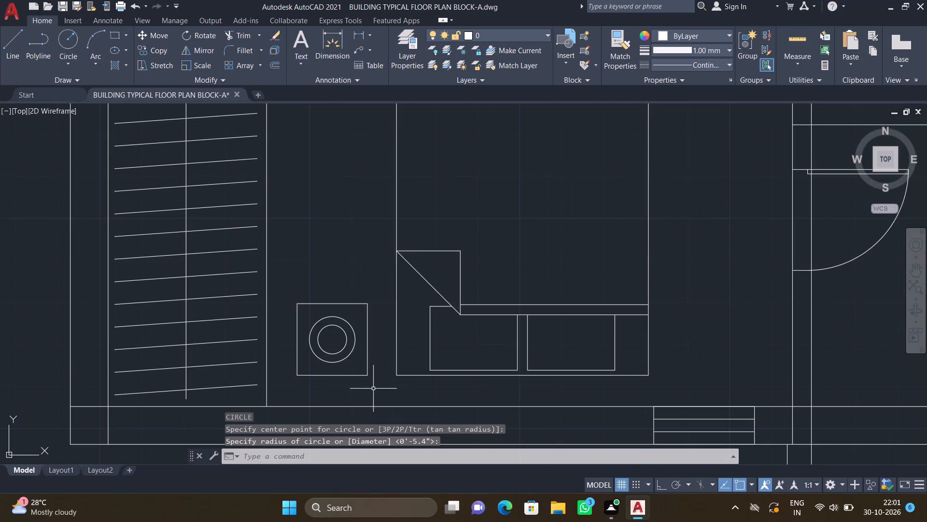
key("c")
key("o")
key("Return")
scroll(370, 387, "up", 1)
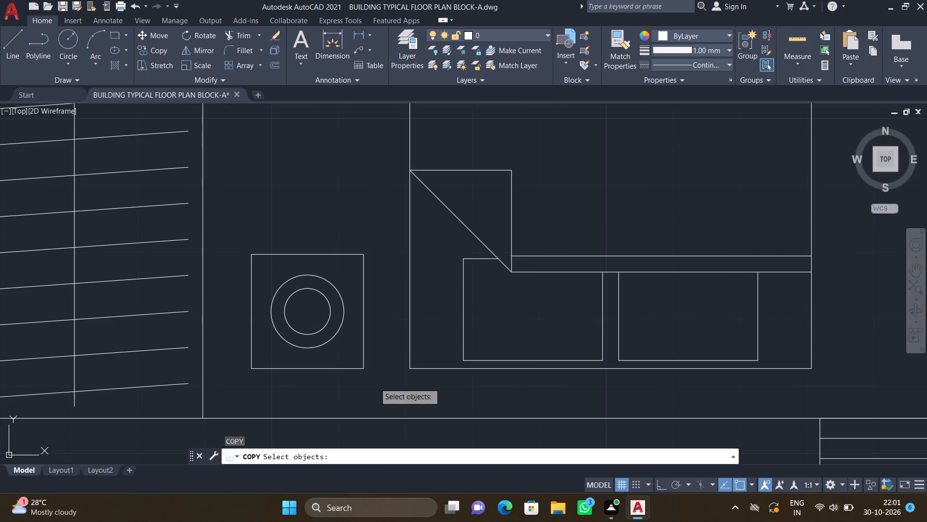
left_click(375, 383)
left_click(240, 233)
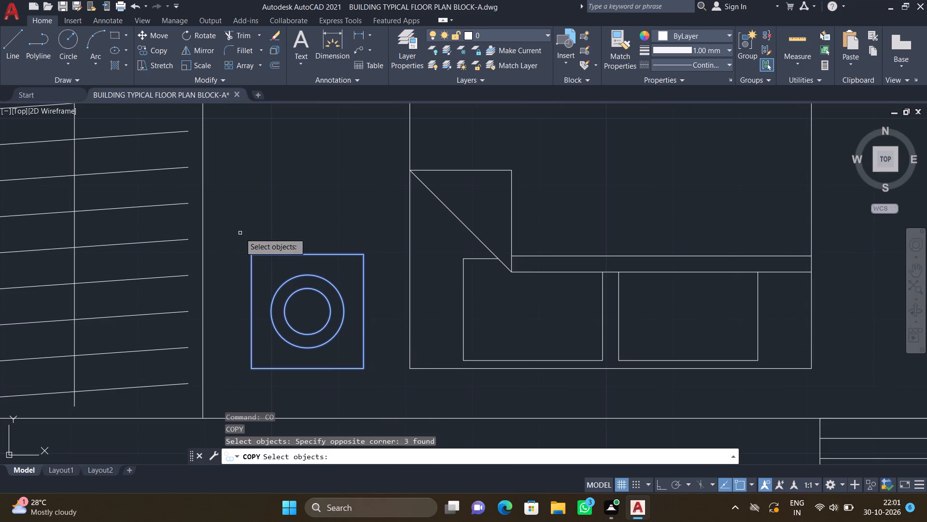
key("Return")
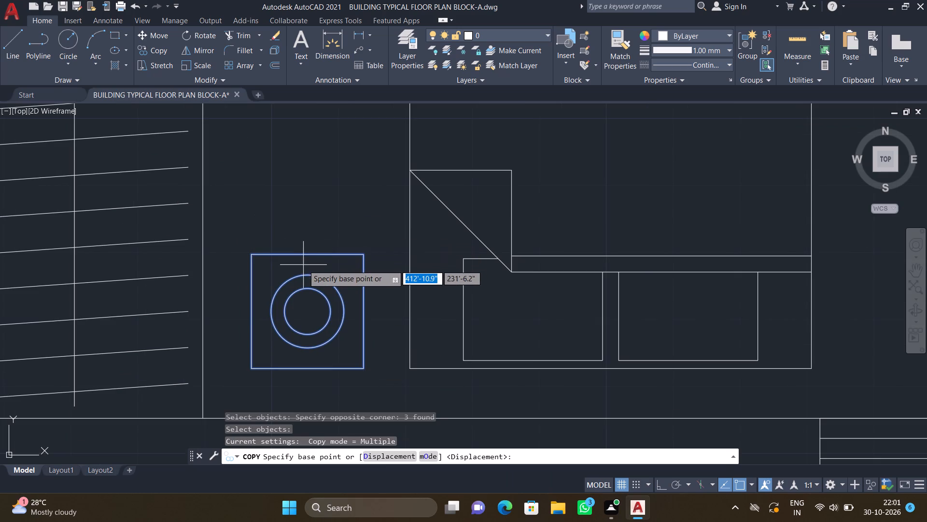
left_click(308, 253)
scroll(426, 261, "down", 3)
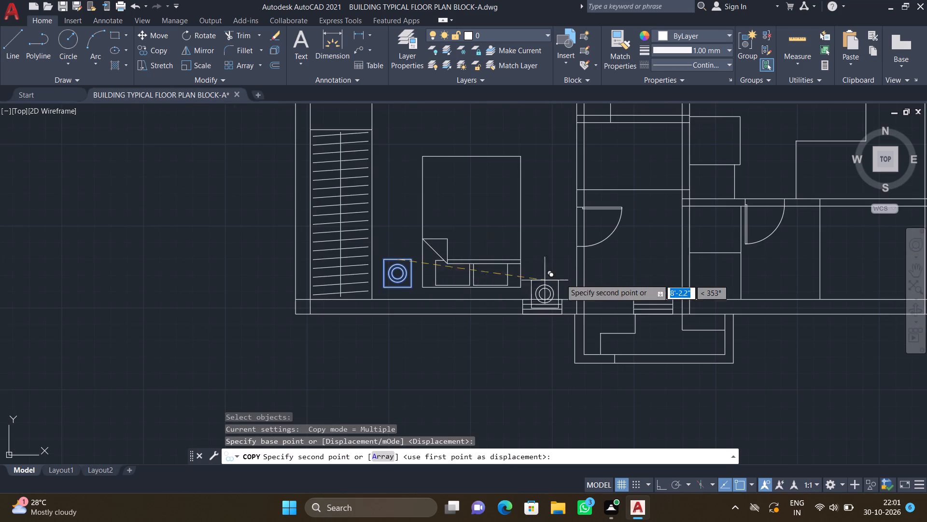
scroll(550, 269, "up", 2)
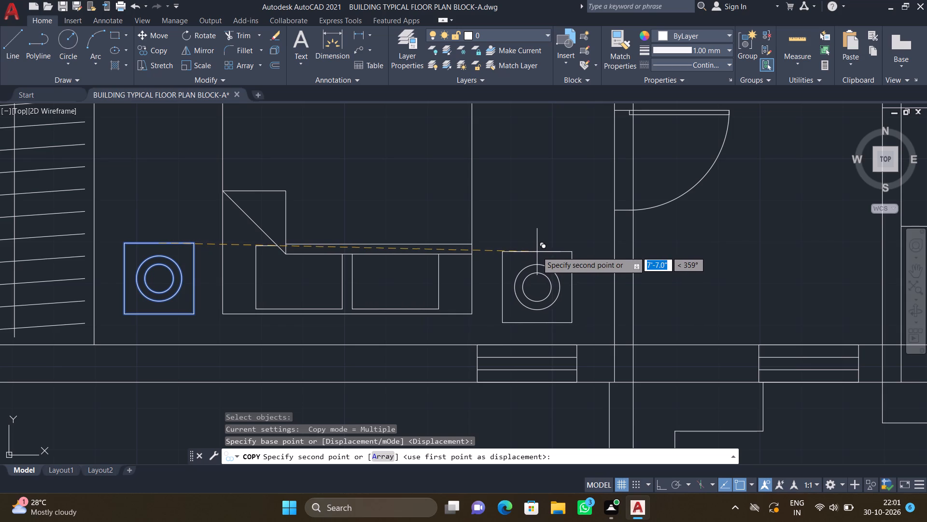
scroll(537, 245, "up", 2)
scroll(537, 245, "down", 1)
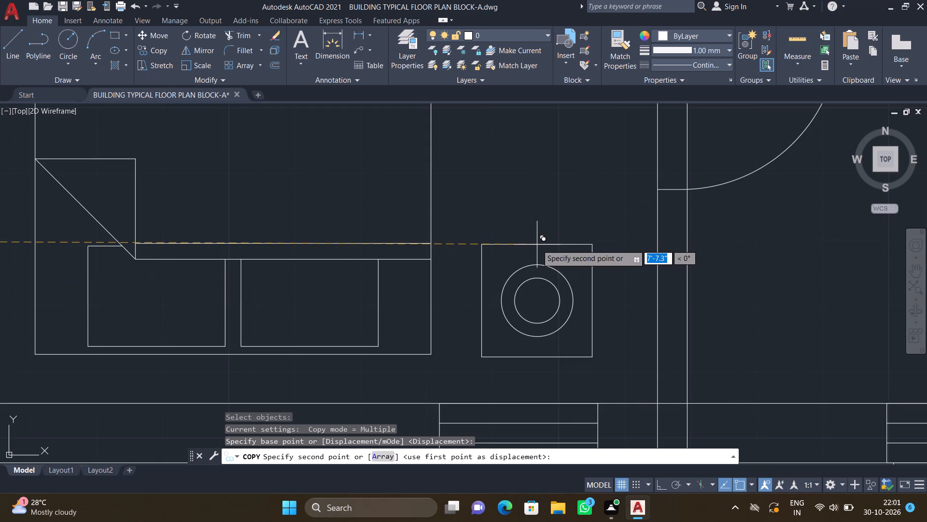
left_click(530, 242)
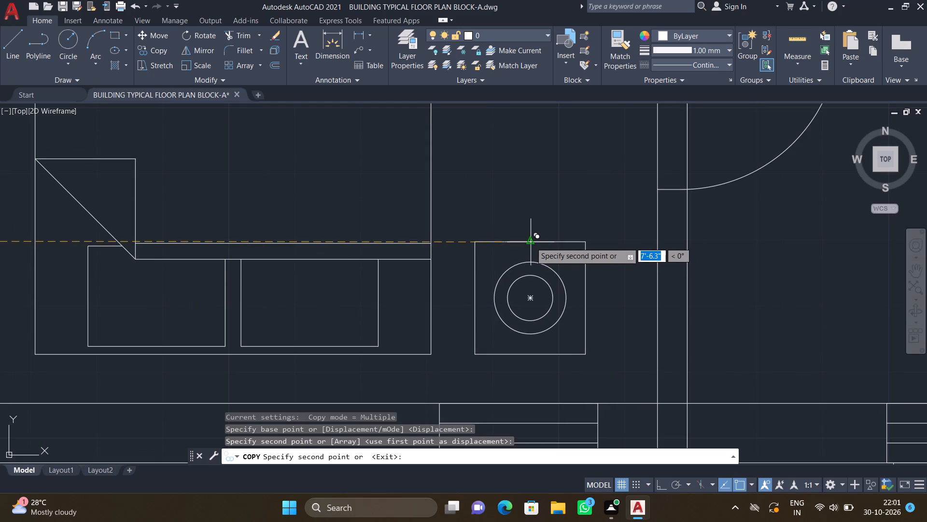
key("Return")
Draw two concentric stool circles centred on the vertical line above the lower-left bedroom's wardrobe, with radii of about 1'-1.2" and 8.9".
scroll(527, 247, "down", 3)
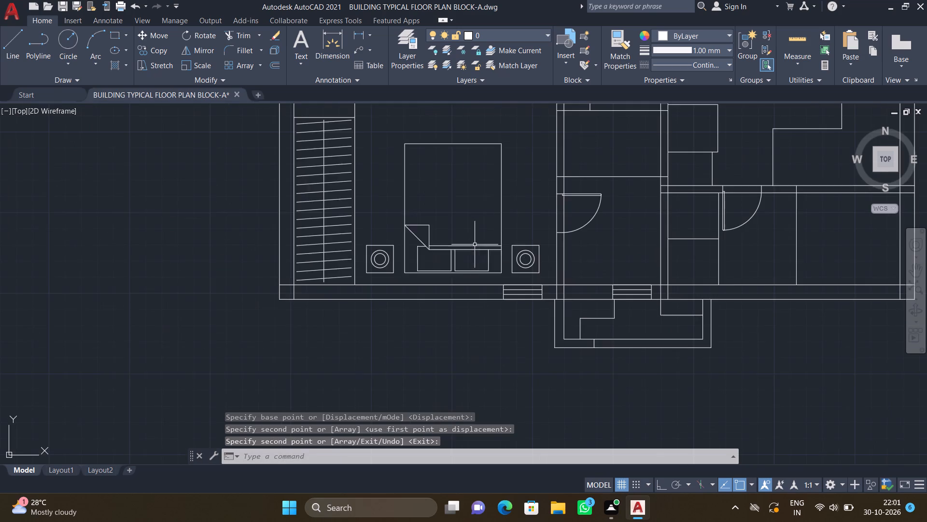
scroll(458, 243, "down", 2)
scroll(429, 248, "up", 2)
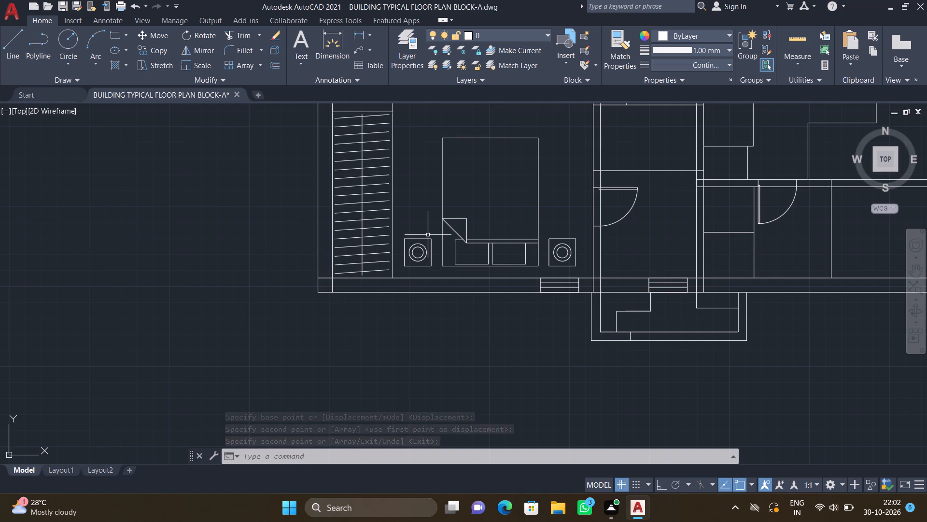
scroll(426, 232, "down", 1)
scroll(411, 150, "down", 2)
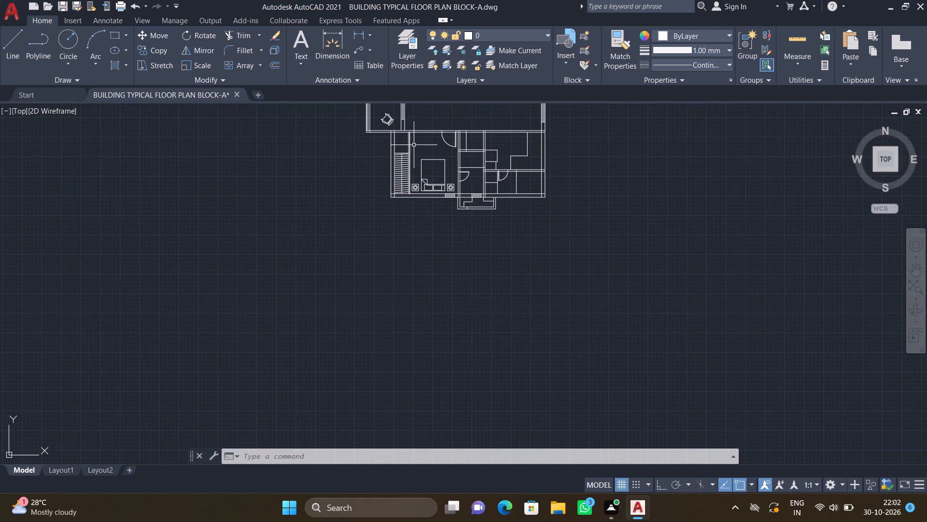
middle_click_drag(416, 143, 423, 243)
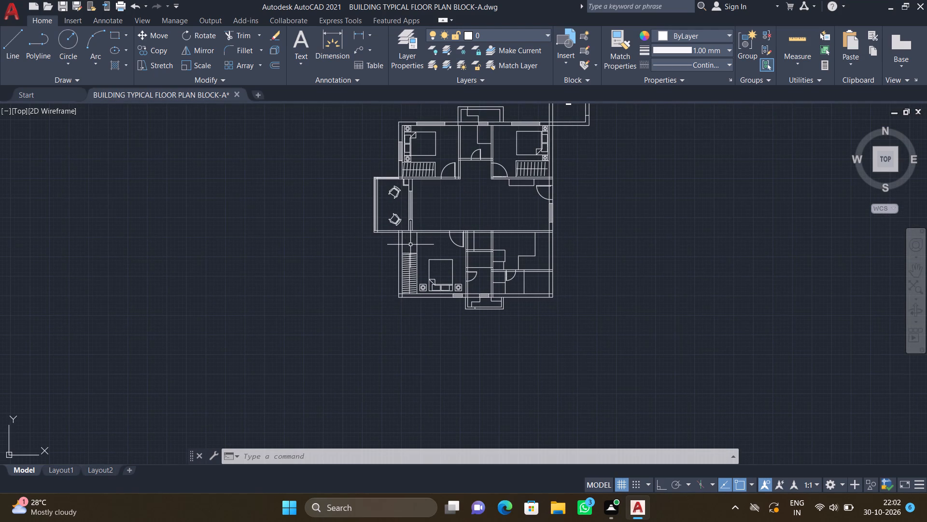
scroll(419, 248, "up", 2)
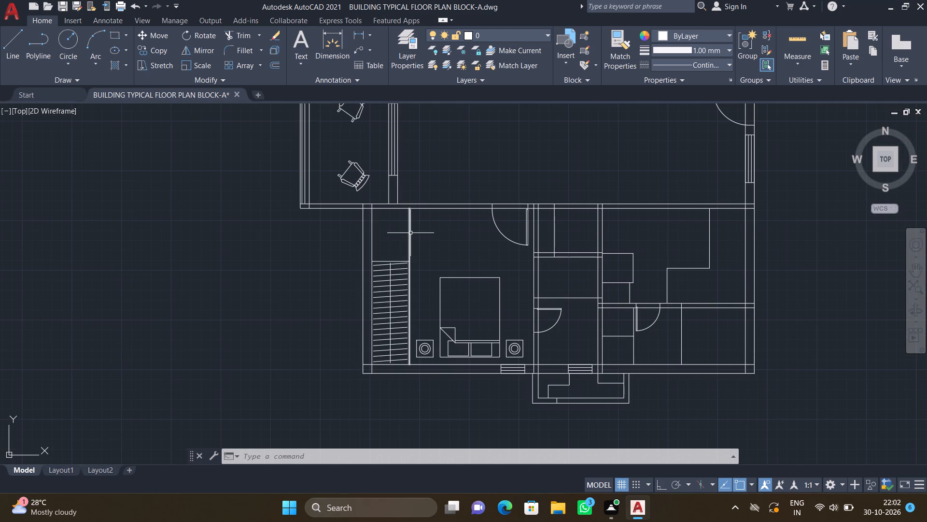
key("c")
key("Return")
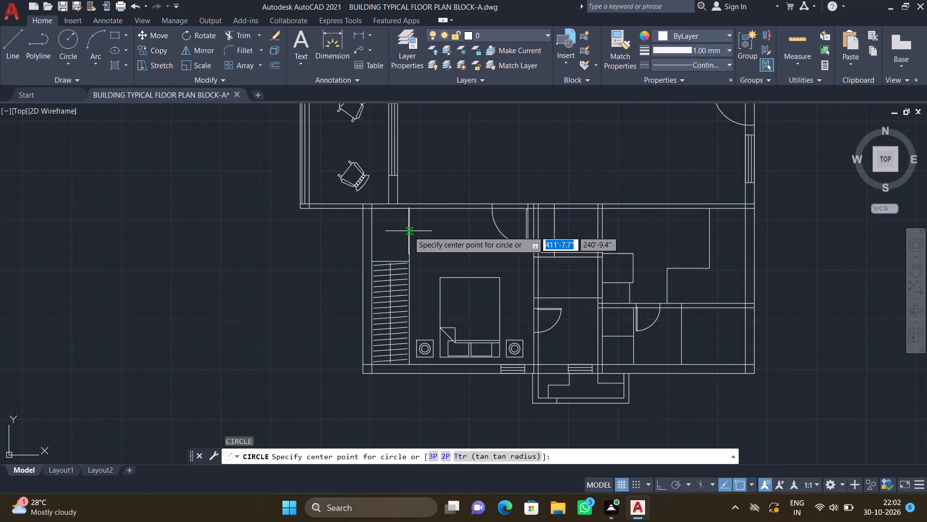
scroll(408, 231, "up", 2)
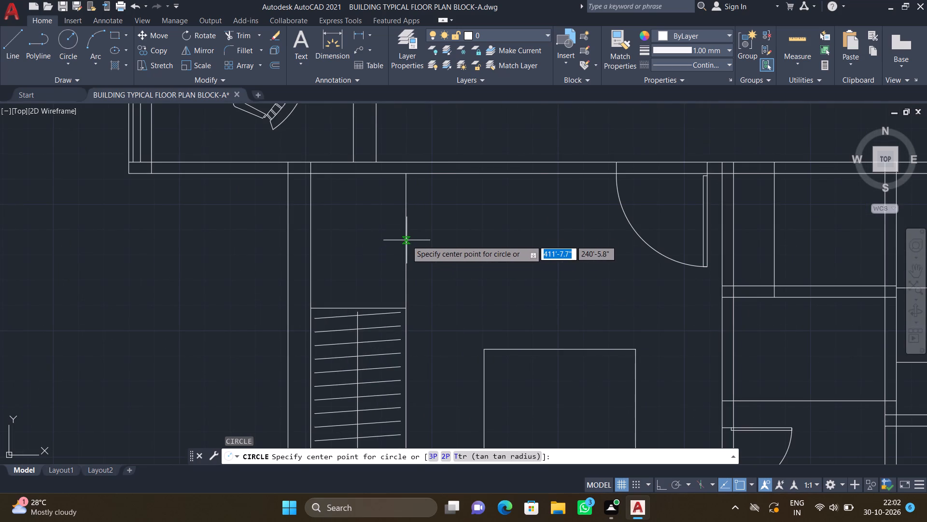
left_click_drag(407, 240, 407, 245)
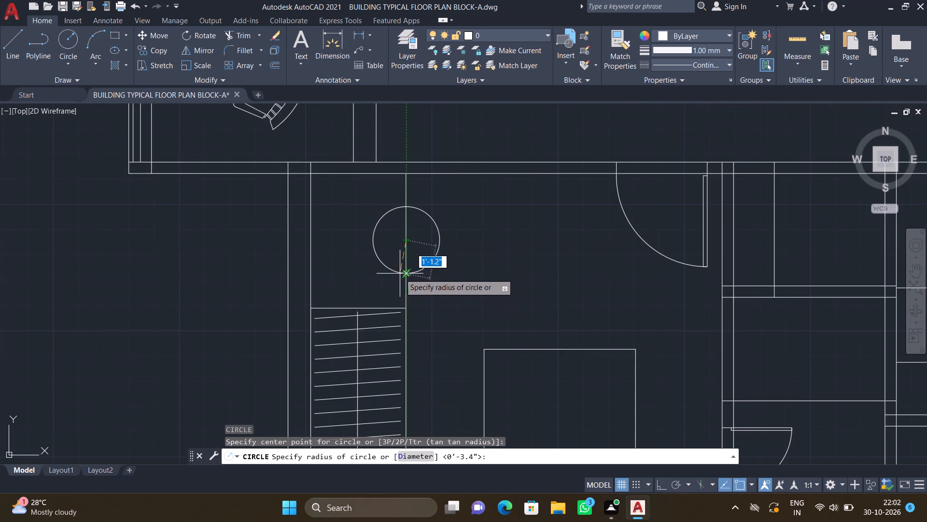
left_click(400, 274)
scroll(388, 227, "up", 2)
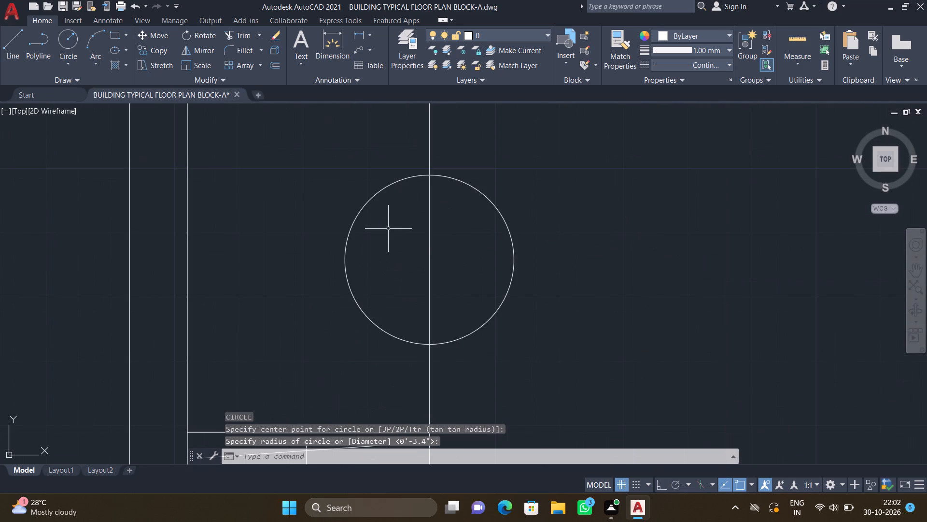
key("c")
key("Return")
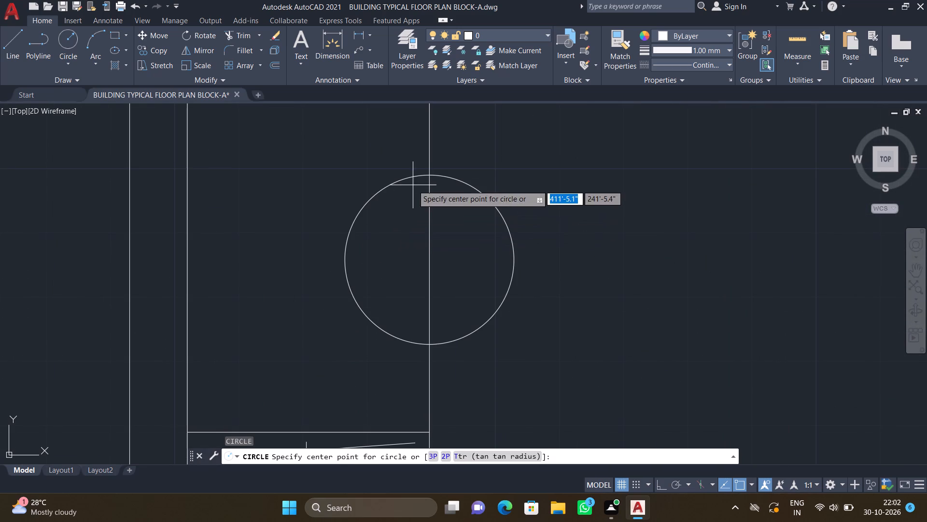
left_click(429, 262)
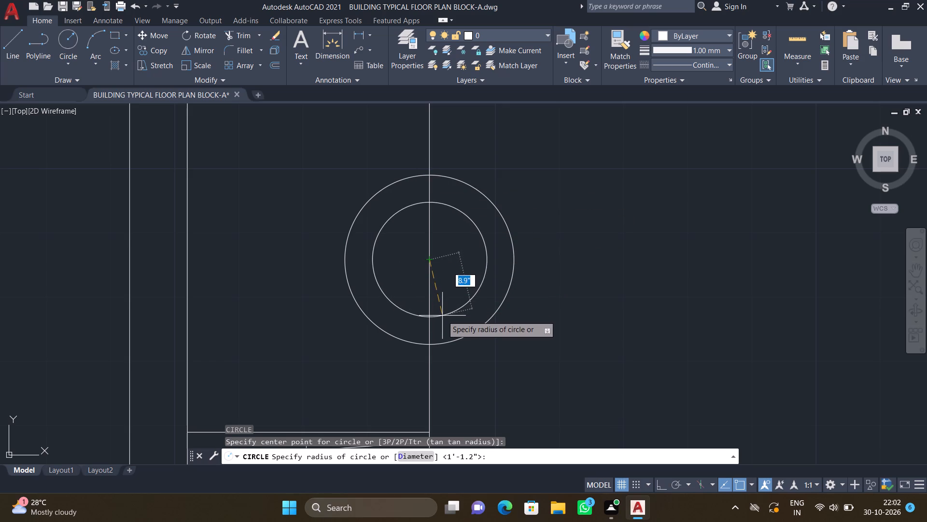
left_click(441, 315)
Trim away the left halves of both stool circles, keeping the half-circles on the bedroom side of the line.
type("TR")
key("Return")
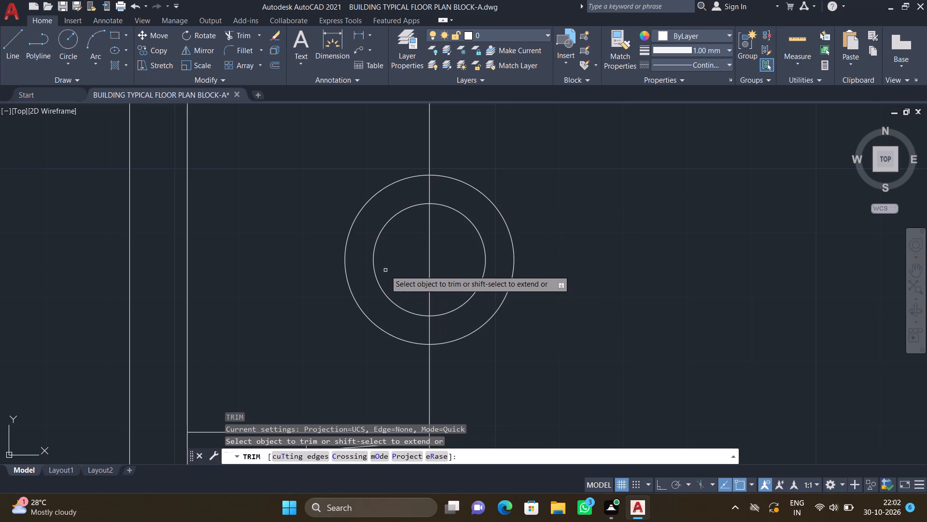
left_click_drag(385, 269, 338, 308)
key("Return")
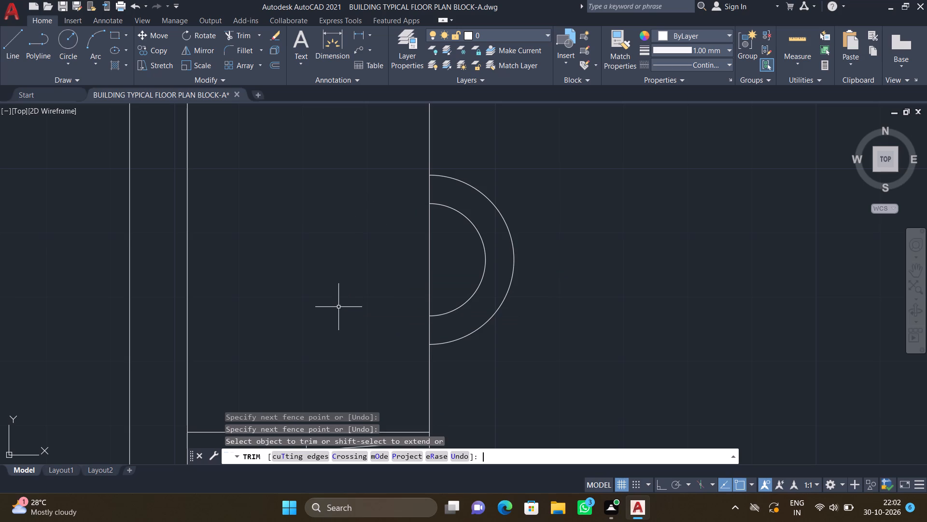
Copy the toilet from the bathroom two units above into the bathroom beside the lower-left bedroom, about 97'-10.4" down, tank toward the bottom wall.
scroll(335, 309, "down", 3)
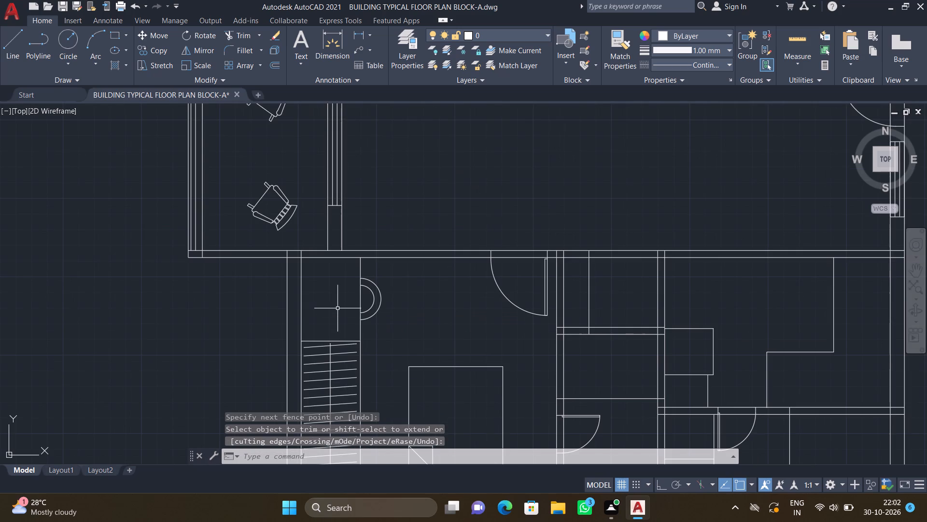
scroll(341, 323, "down", 2)
scroll(390, 279, "down", 1)
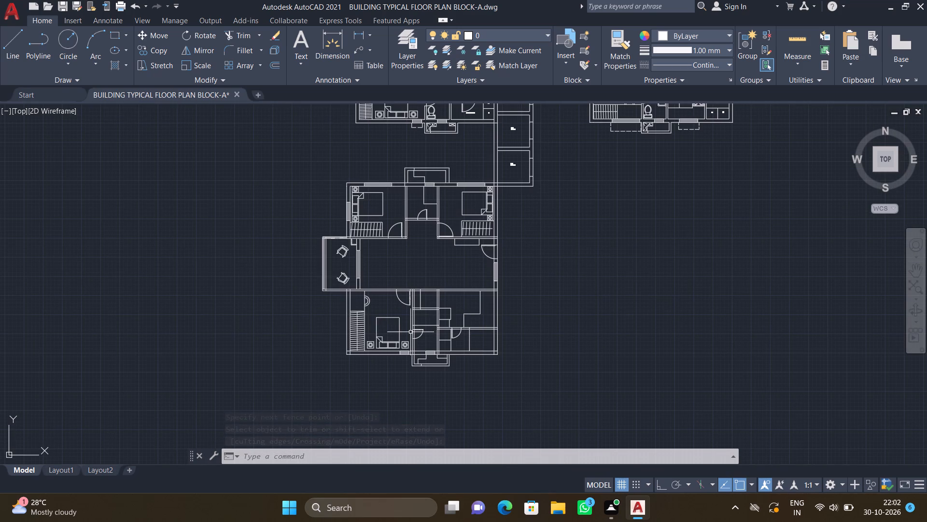
scroll(400, 358, "up", 1)
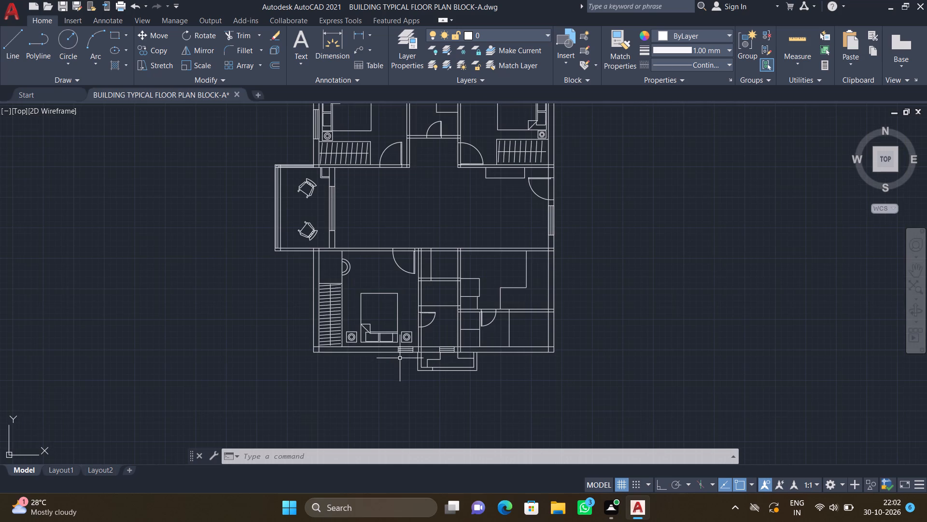
scroll(413, 333, "down", 4)
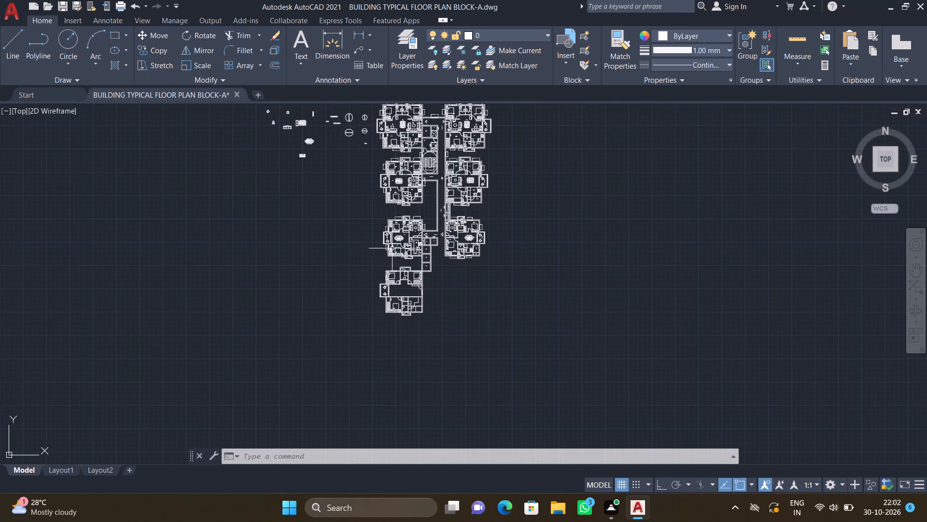
scroll(407, 187, "up", 3)
scroll(378, 235, "up", 5)
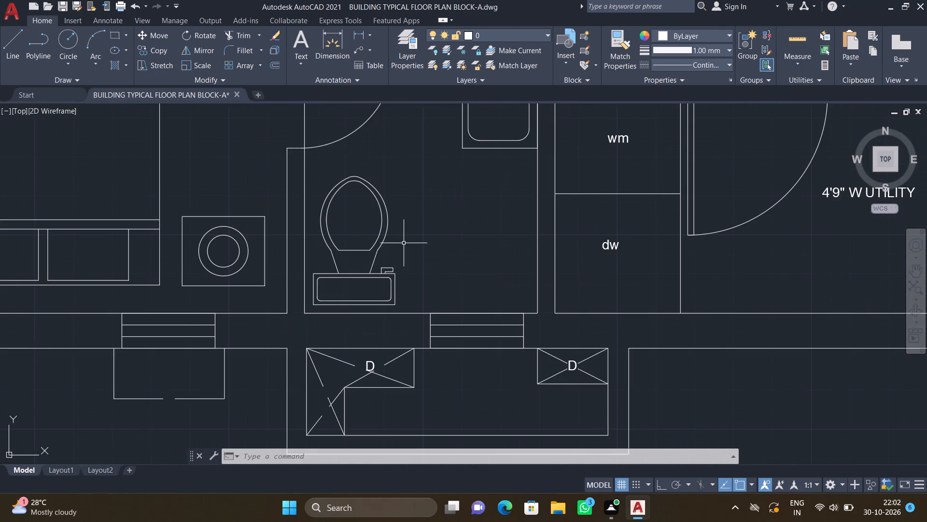
type("CO")
key("Return")
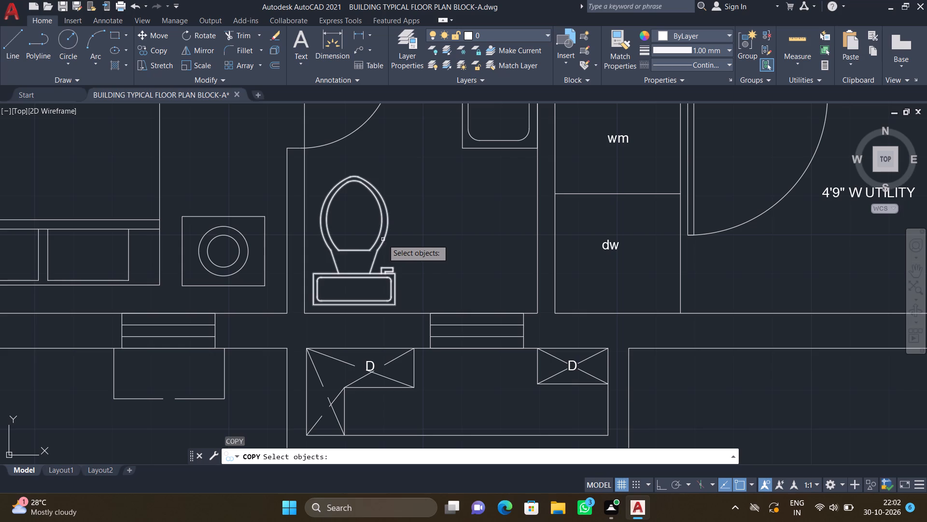
left_click(383, 239)
key("Return")
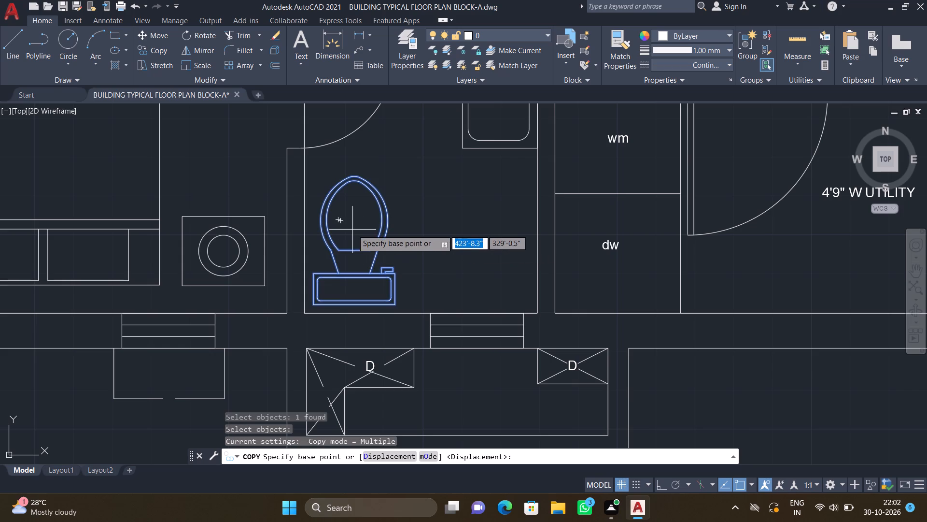
scroll(358, 179, "up", 1)
left_click(352, 175)
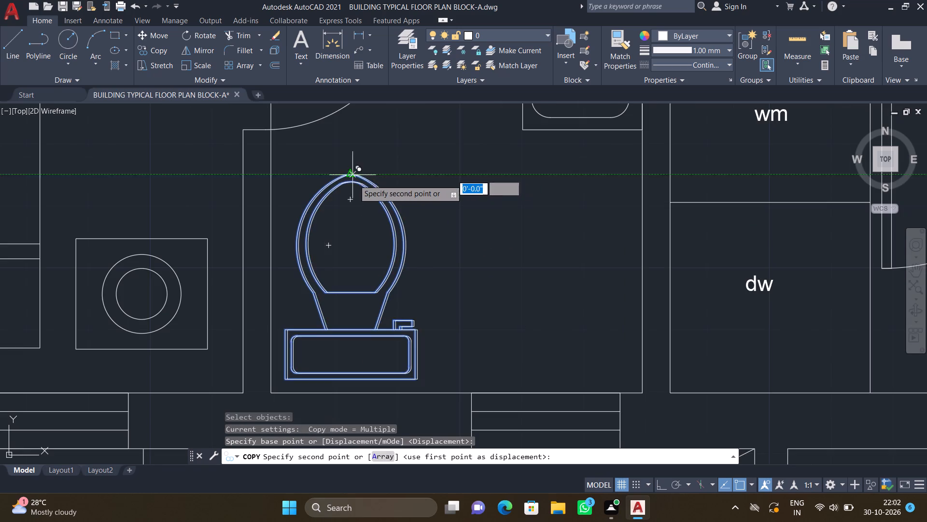
scroll(371, 287, "down", 7)
scroll(371, 212, "down", 2)
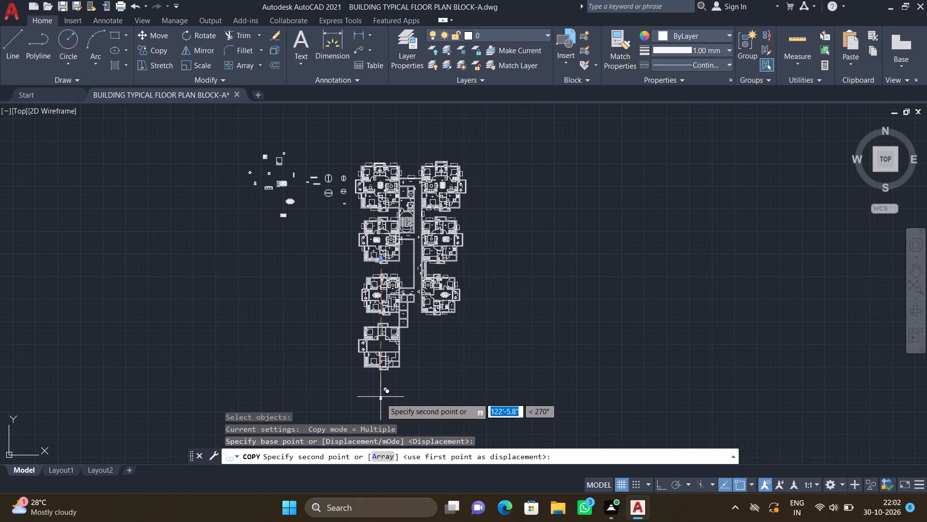
scroll(375, 399, "up", 3)
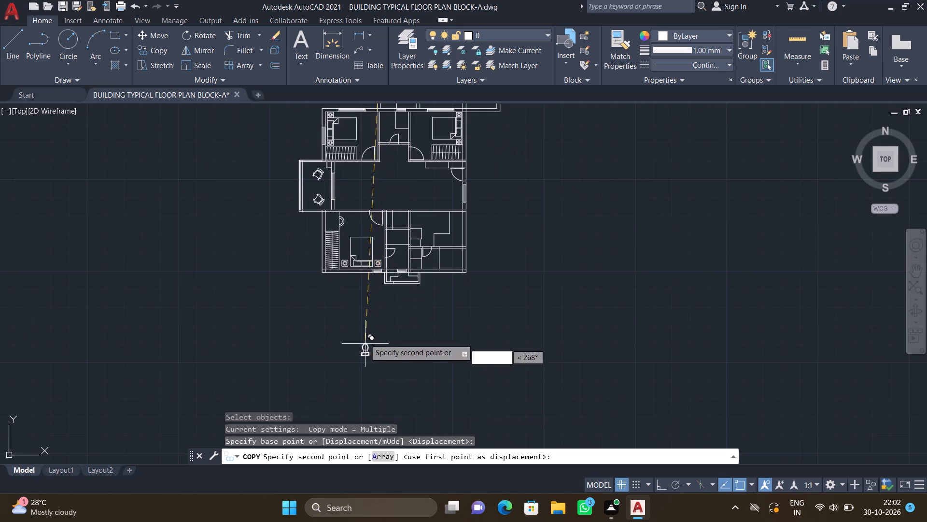
scroll(412, 251, "up", 2)
scroll(371, 259, "up", 1)
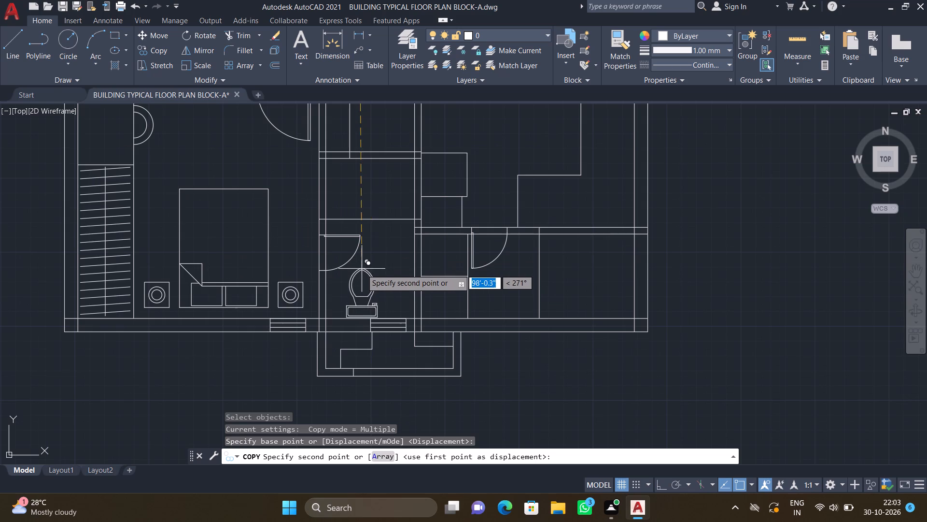
scroll(359, 271, "up", 2)
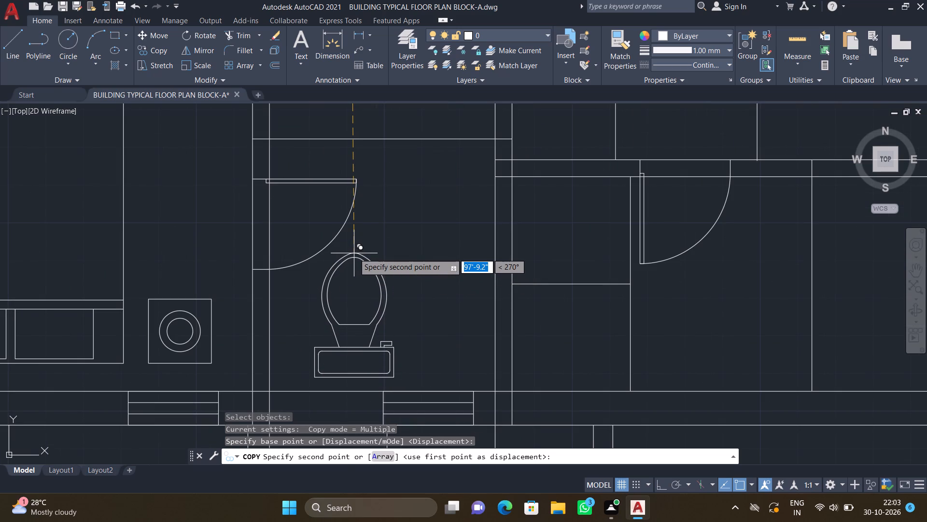
left_click(354, 258)
key("Return")
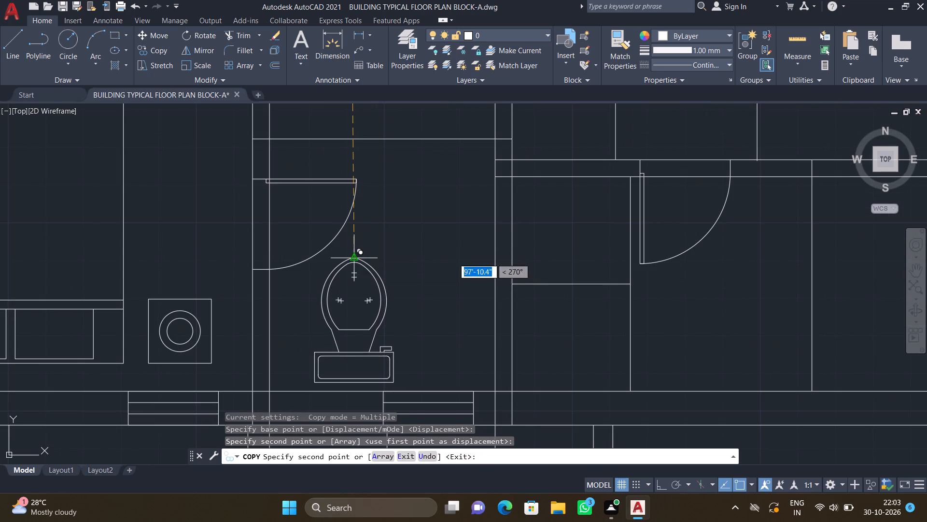
Copy the six-seat dining table from the right-column, second-row unit into the new unit's hall near the balcony, about 118'-2.7" away at 236°.
scroll(353, 259, "down", 3)
middle_click_drag(333, 282, 436, 387)
scroll(435, 381, "down", 2)
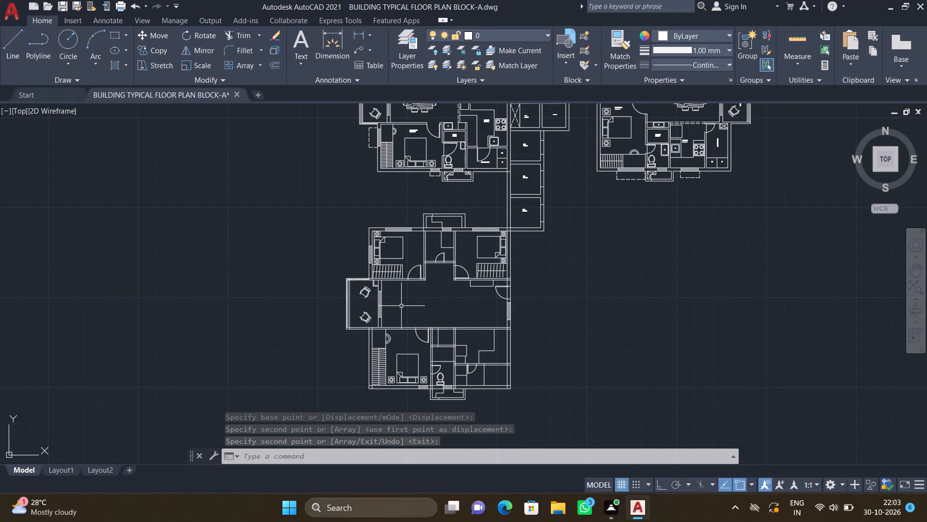
scroll(382, 317, "down", 1)
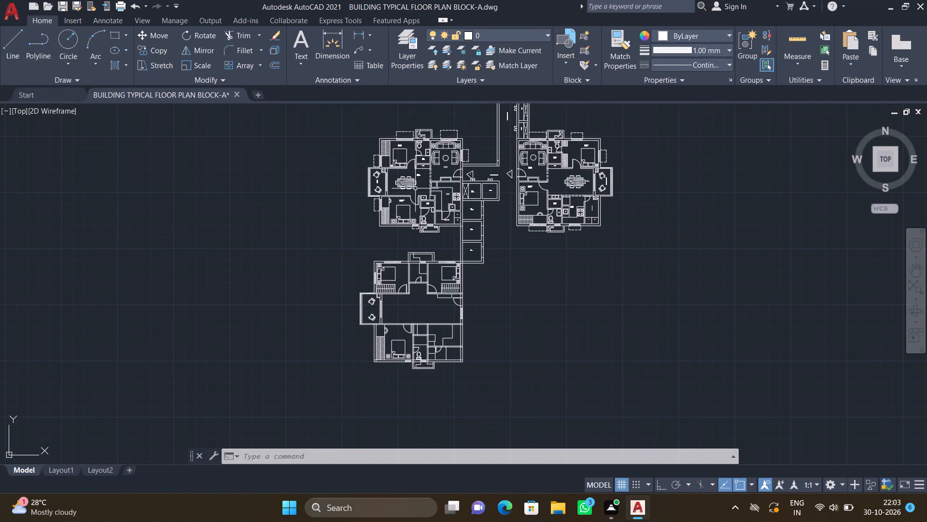
middle_click_drag(429, 218, 414, 303)
scroll(442, 213, "down", 1)
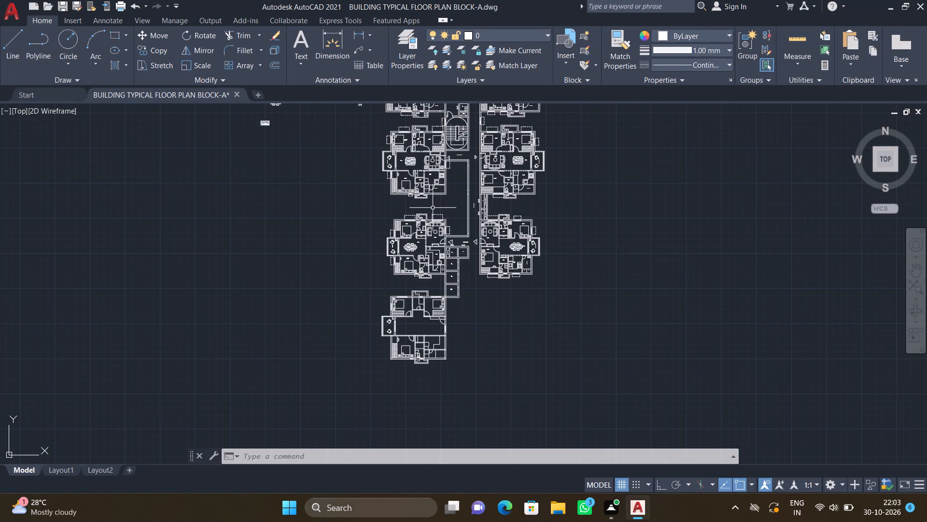
middle_click_drag(417, 166, 414, 330)
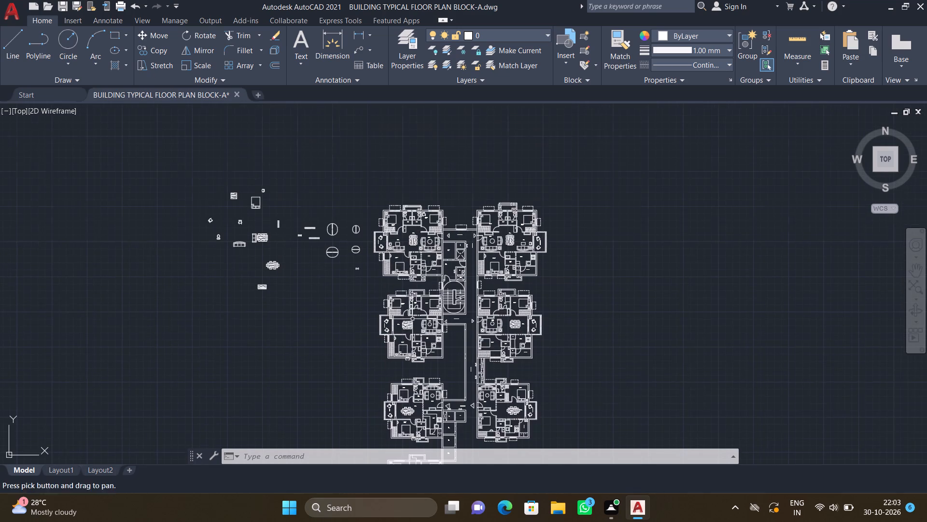
scroll(418, 243, "up", 2)
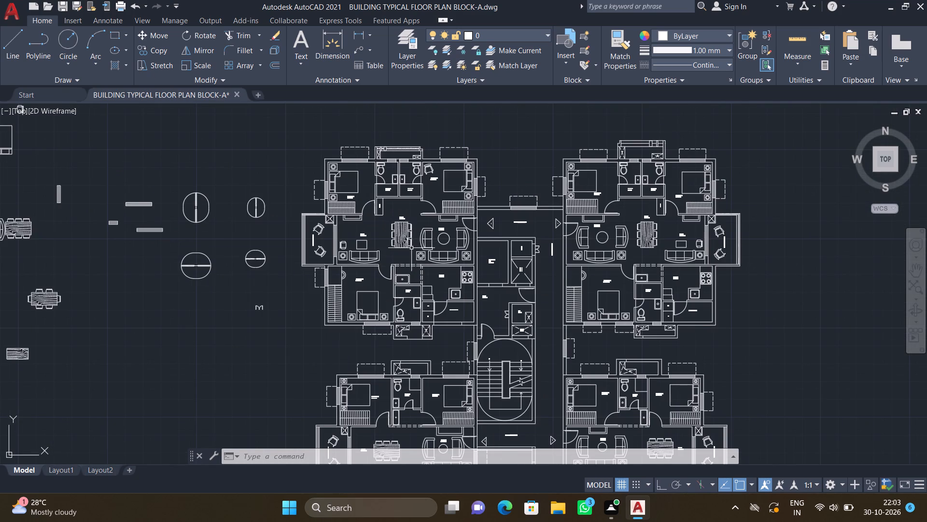
scroll(411, 248, "up", 1)
scroll(453, 255, "down", 2)
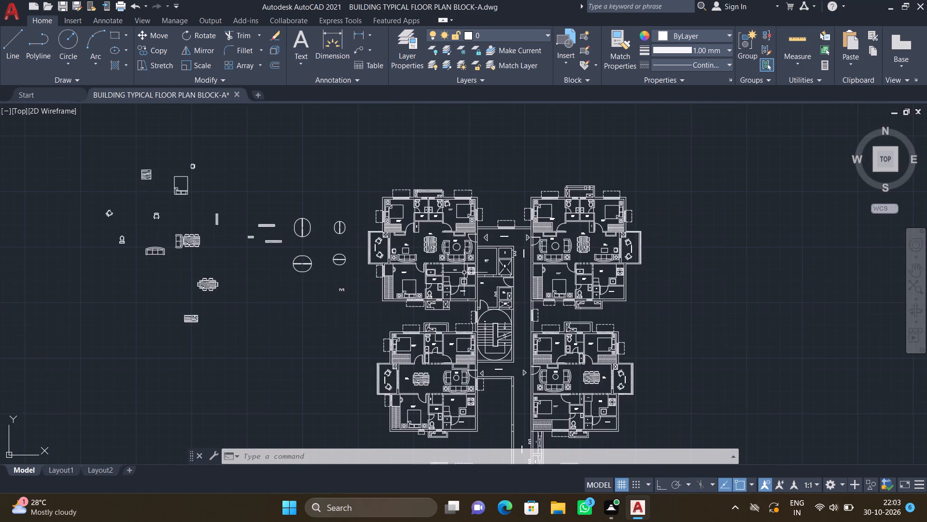
scroll(601, 389, "up", 5)
type("CO")
key("Return")
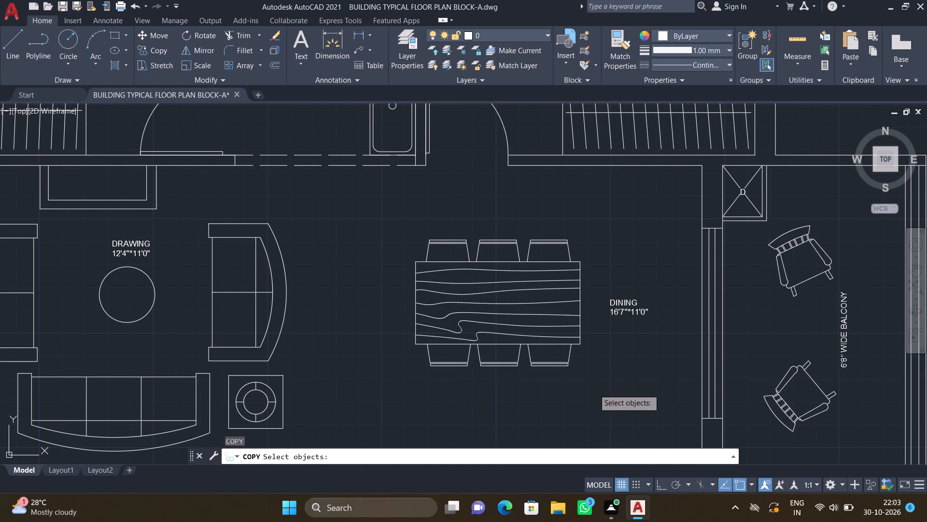
left_click(594, 389)
left_click(389, 215)
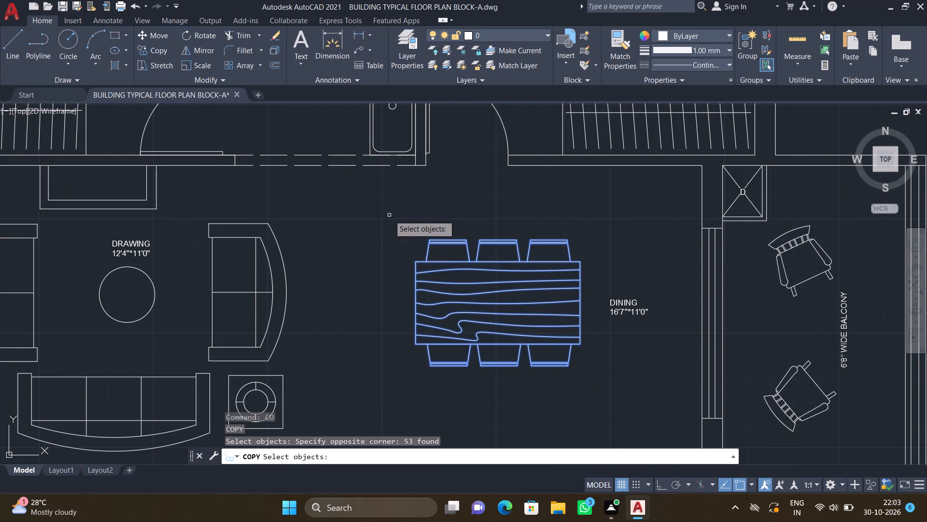
key("Return")
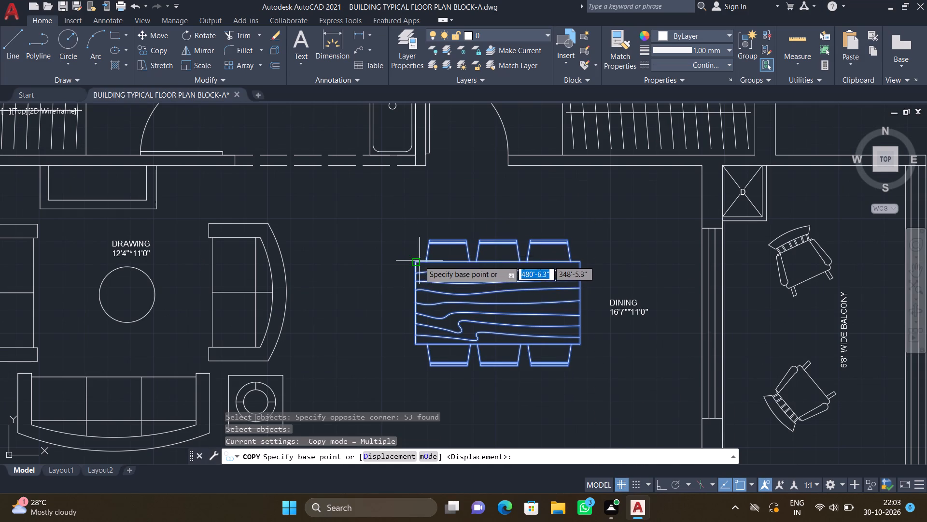
left_click(419, 261)
scroll(421, 280, "down", 8)
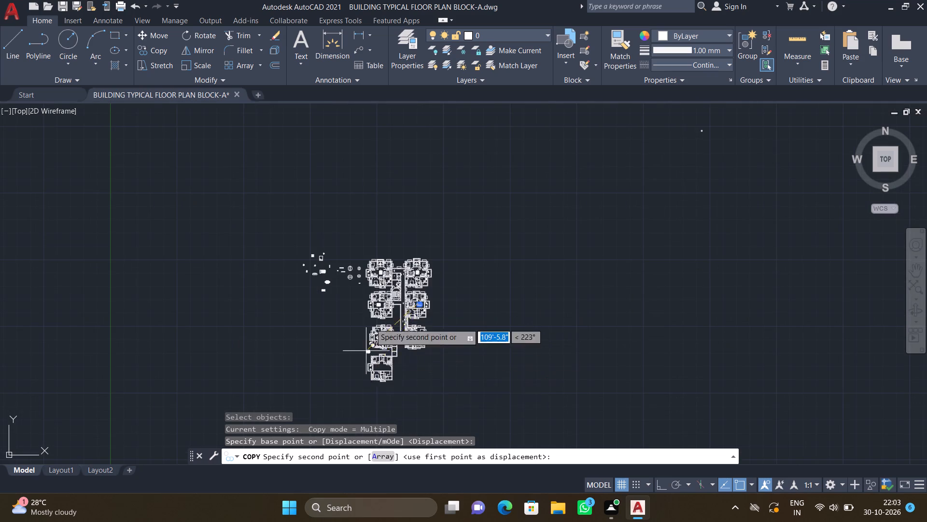
scroll(371, 298, "down", 1)
scroll(369, 412, "up", 3)
middle_click_drag(376, 186, 386, 293)
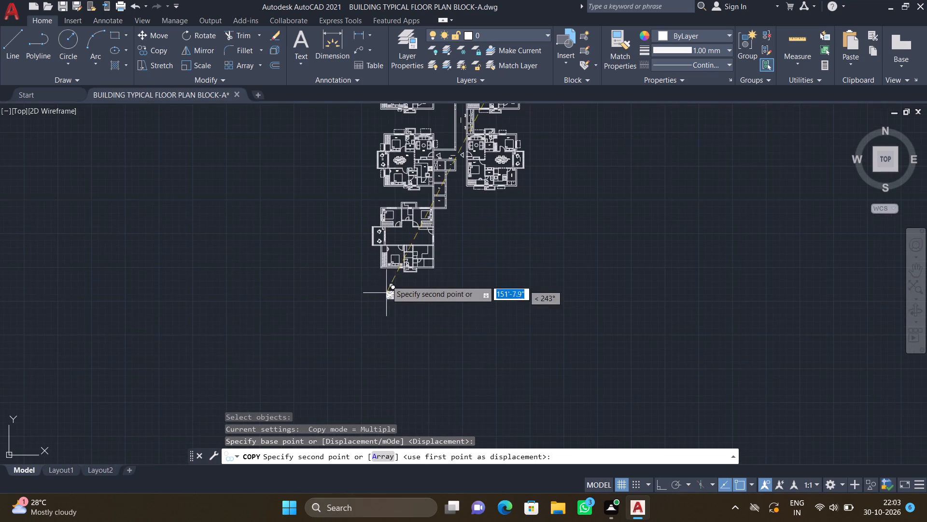
scroll(398, 214, "up", 3)
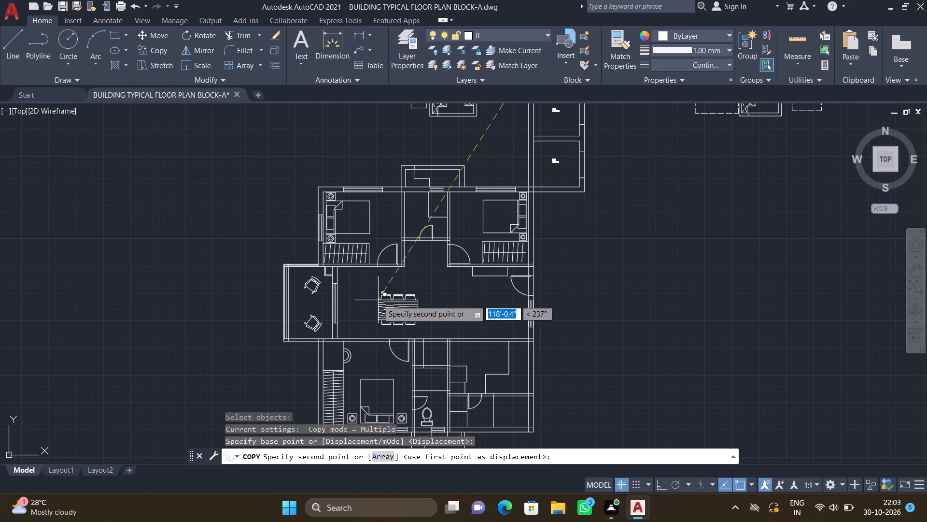
scroll(376, 296, "up", 1)
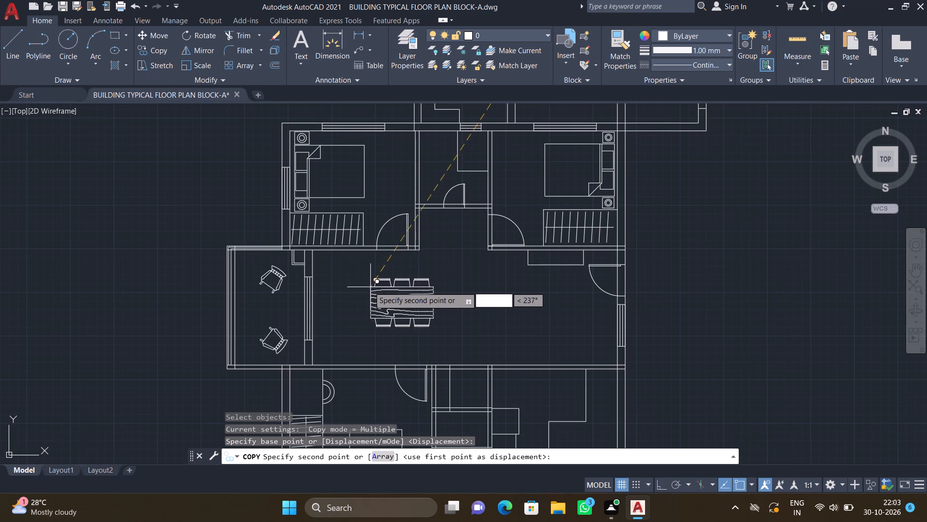
left_click(350, 288)
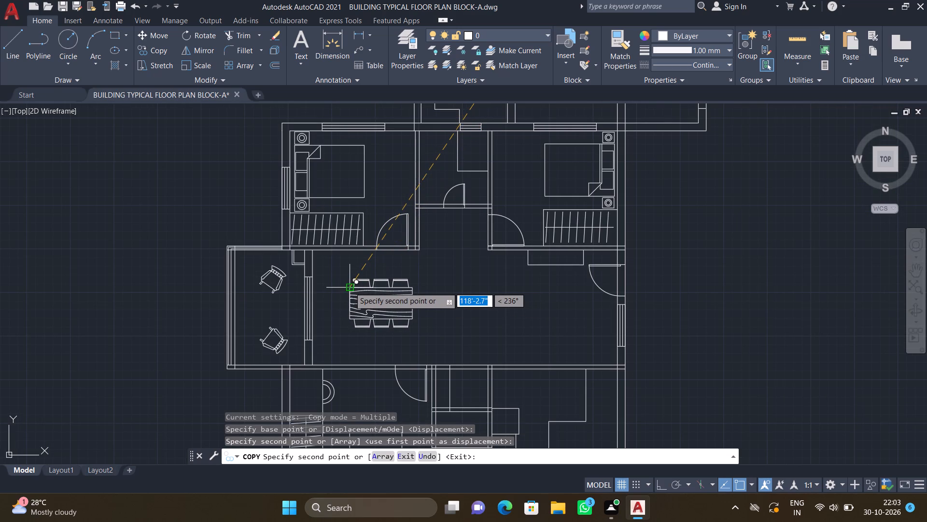
key("Return")
Copy the three-seater sofa from the drawing room two units above, about 97'-5.5" straight down, into the new unit's hall near the entrance.
scroll(345, 285, "down", 4)
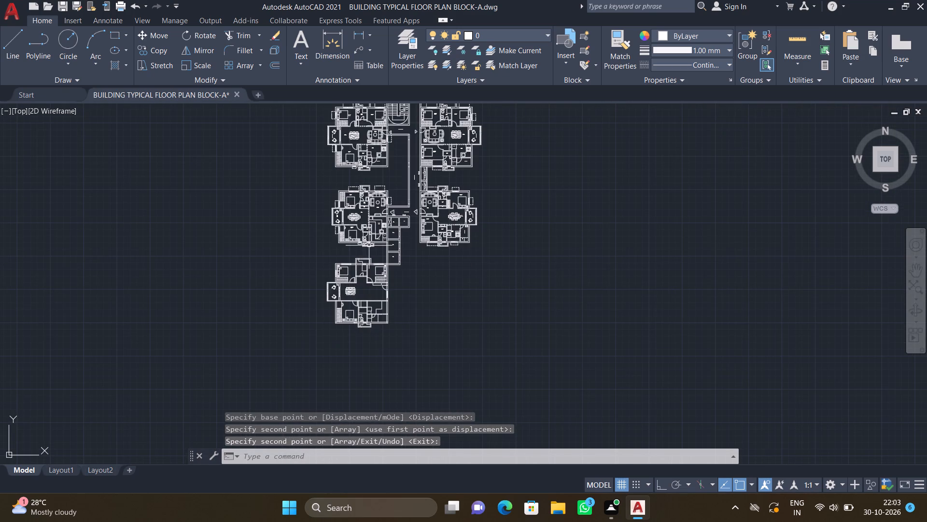
scroll(377, 222, "up", 2)
scroll(375, 244, "down", 2)
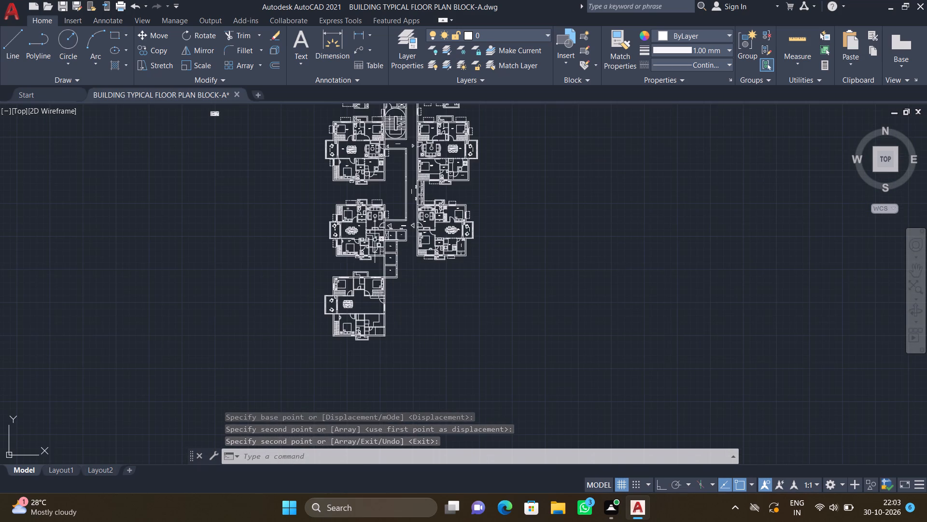
scroll(374, 146, "up", 5)
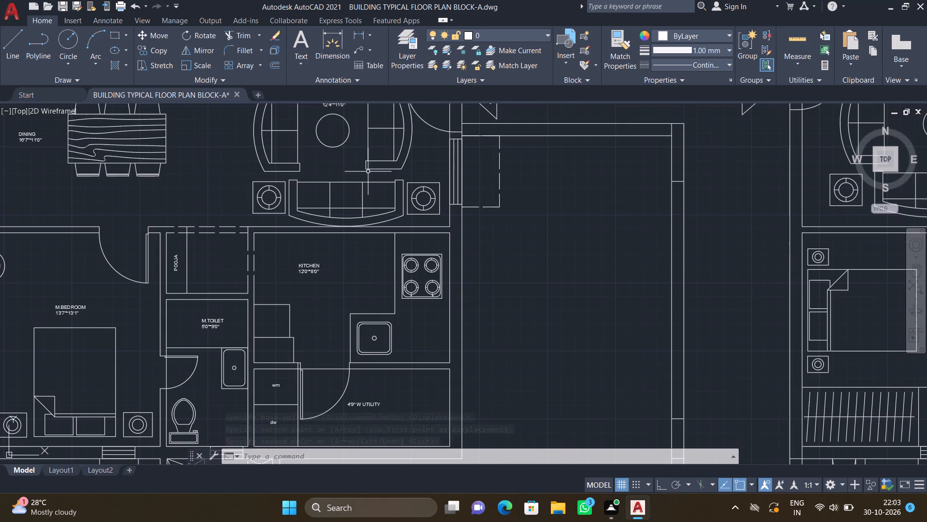
type("CO")
key("Return")
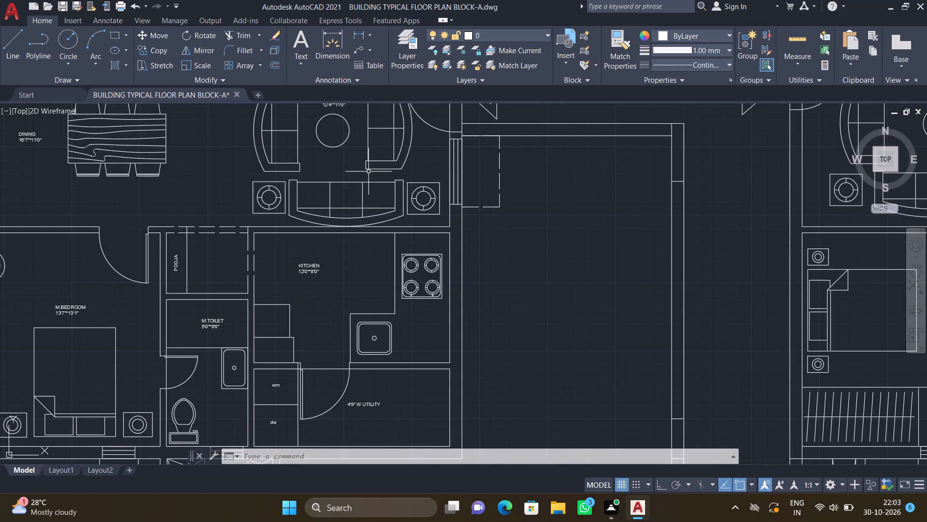
left_click(375, 181)
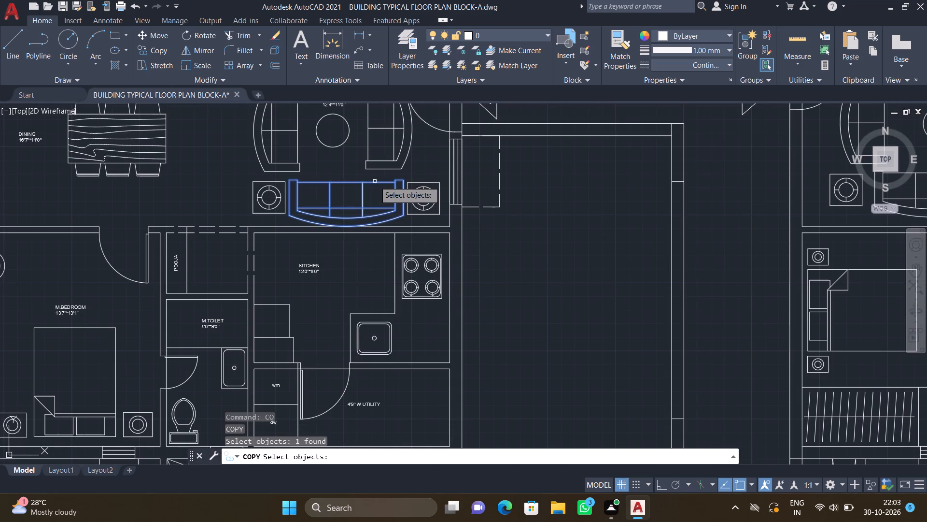
key("Return")
scroll(345, 188, "up", 2)
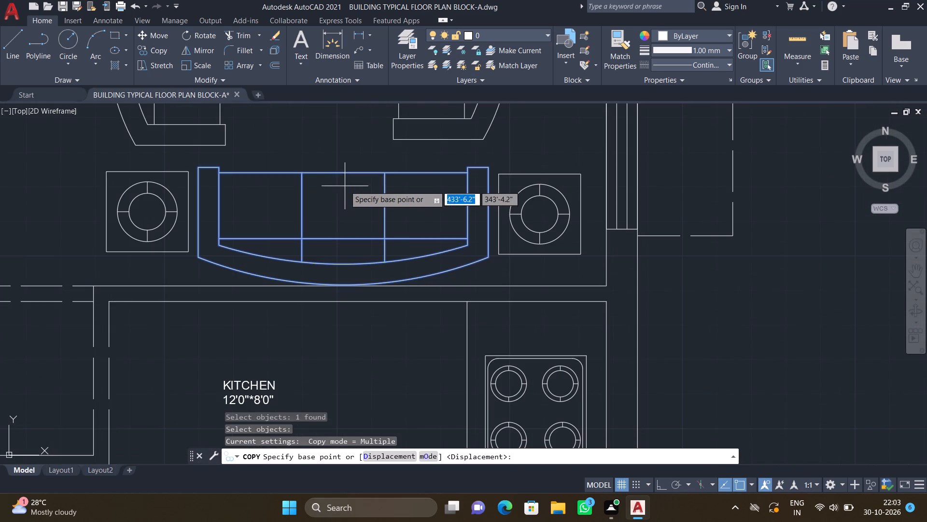
left_click_drag(343, 172, 346, 177)
scroll(387, 261, "down", 4)
scroll(401, 309, "down", 3)
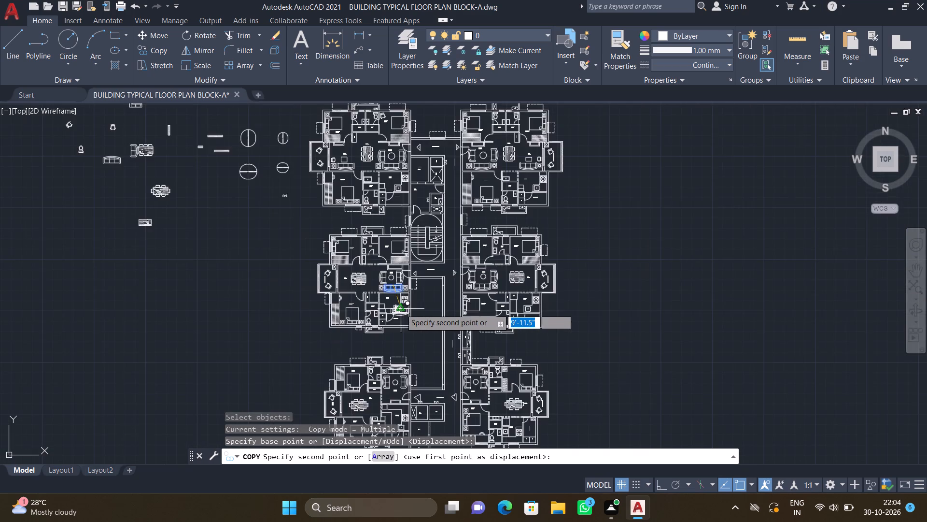
scroll(399, 327, "down", 2)
scroll(381, 395, "down", 1)
middle_click_drag(379, 385, 376, 266)
scroll(382, 285, "up", 3)
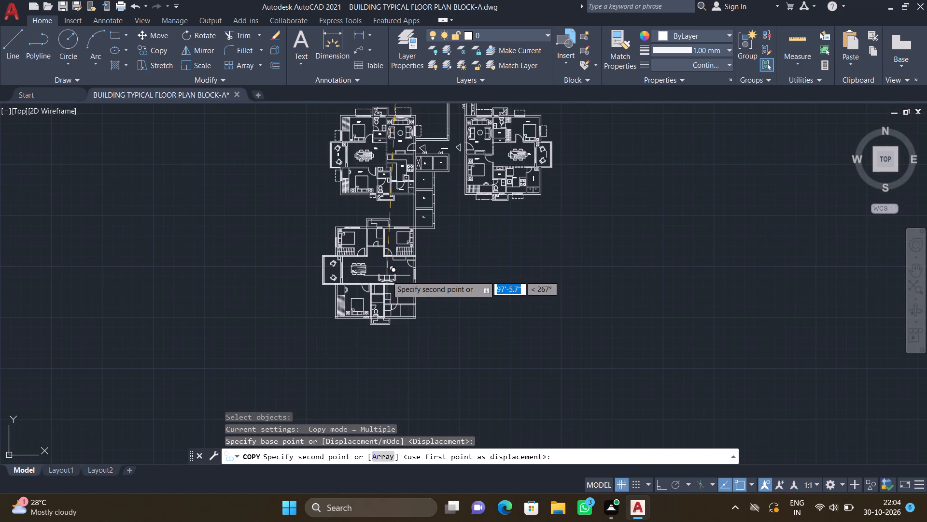
scroll(387, 283, "up", 2)
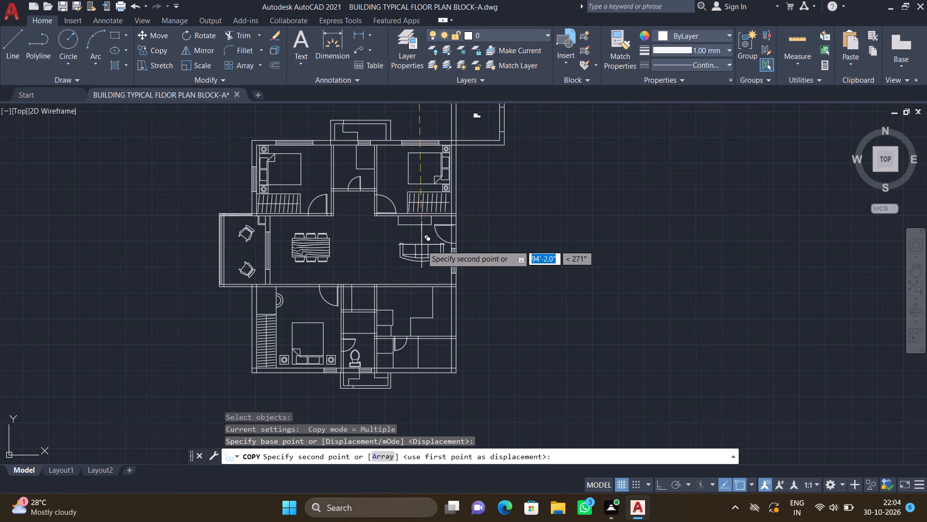
scroll(418, 256, "up", 3)
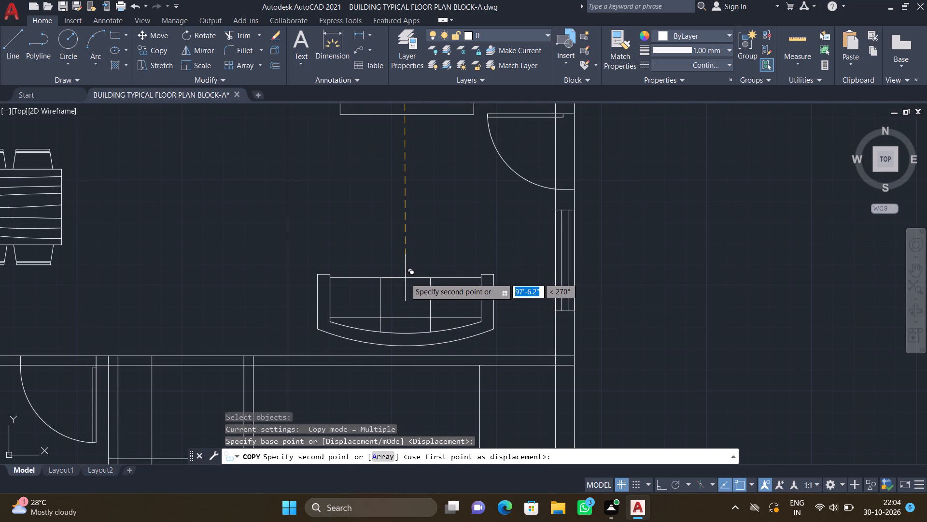
left_click(399, 276)
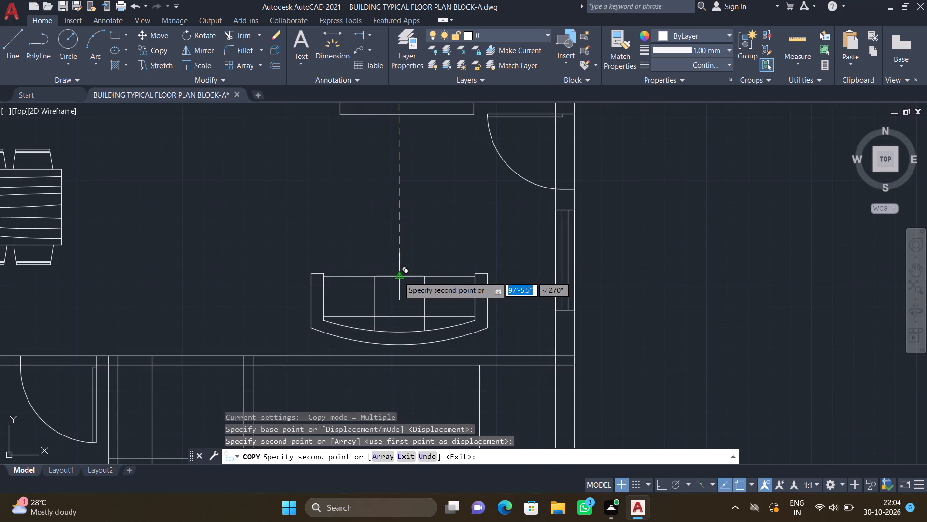
key("Return")
Copy the lamp side table left of the three-seater sofa two units above to the left side of the new unit's sofa, about 97'-6" down.
scroll(398, 276, "down", 4)
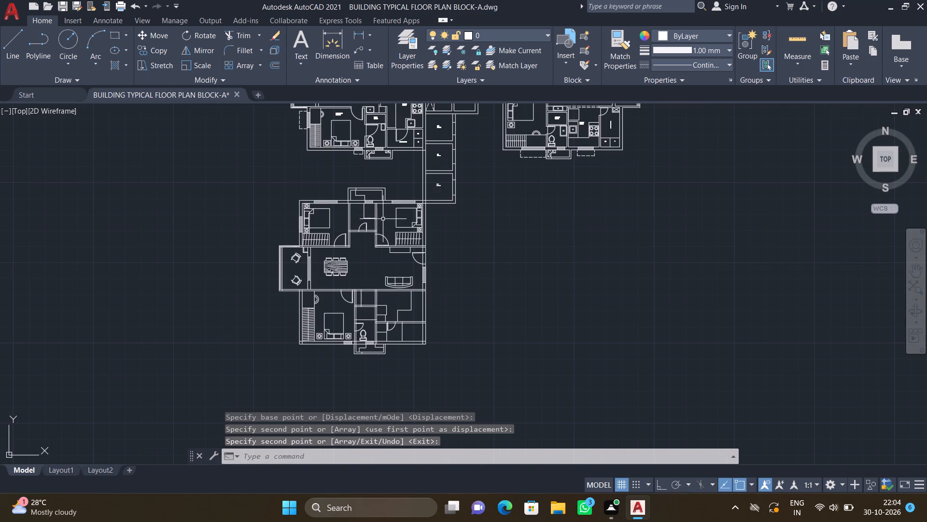
scroll(382, 326, "down", 2)
scroll(368, 122, "up", 2)
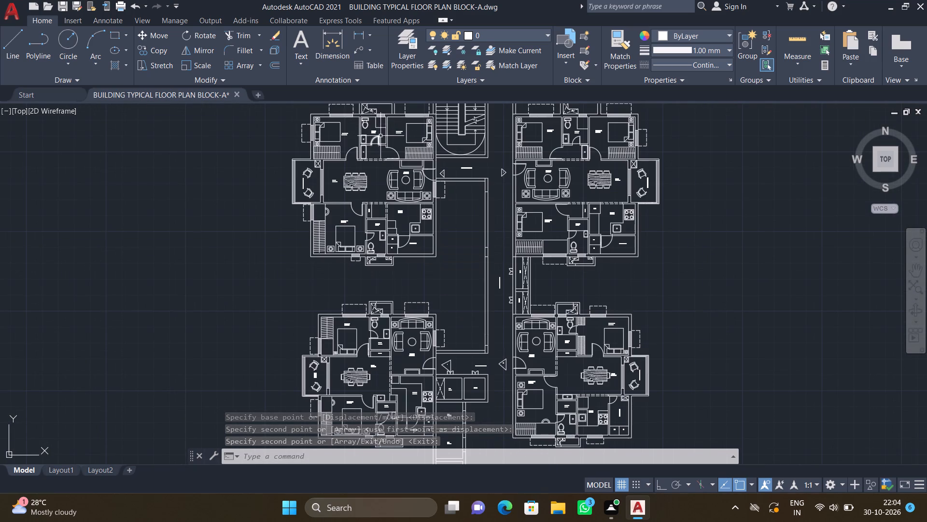
scroll(394, 194, "up", 5)
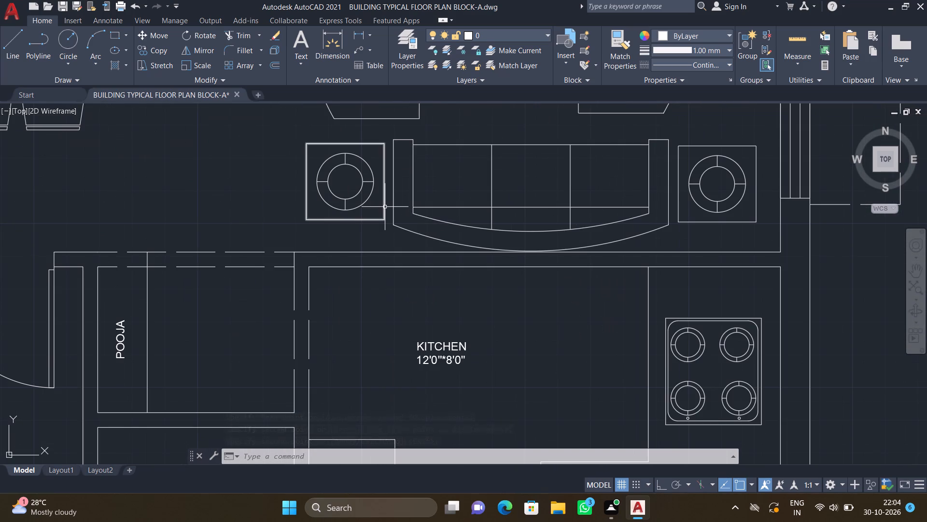
type("CO")
key("Return")
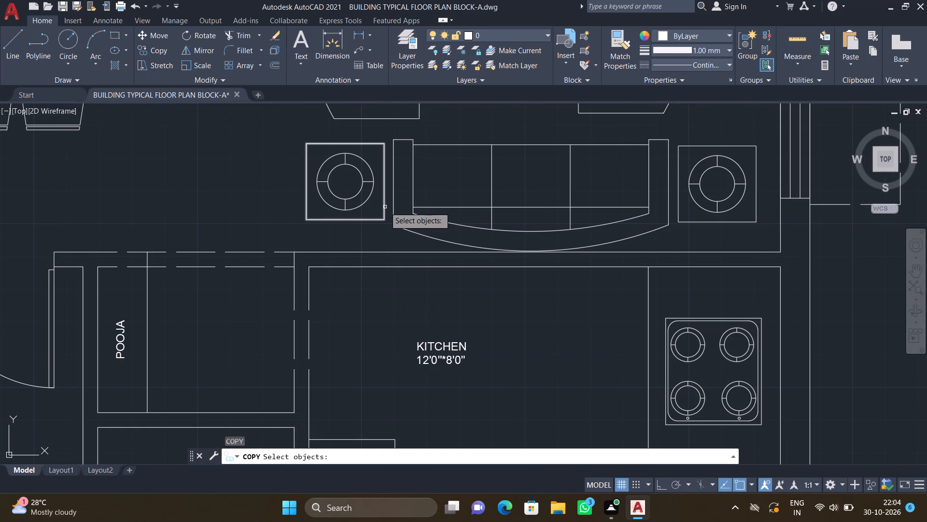
left_click(387, 229)
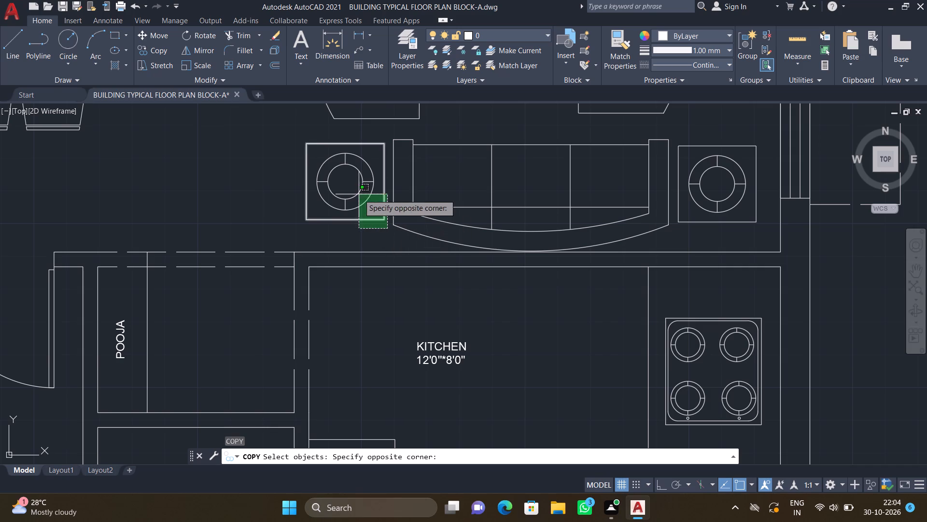
scroll(308, 152, "up", 2)
left_click(288, 111)
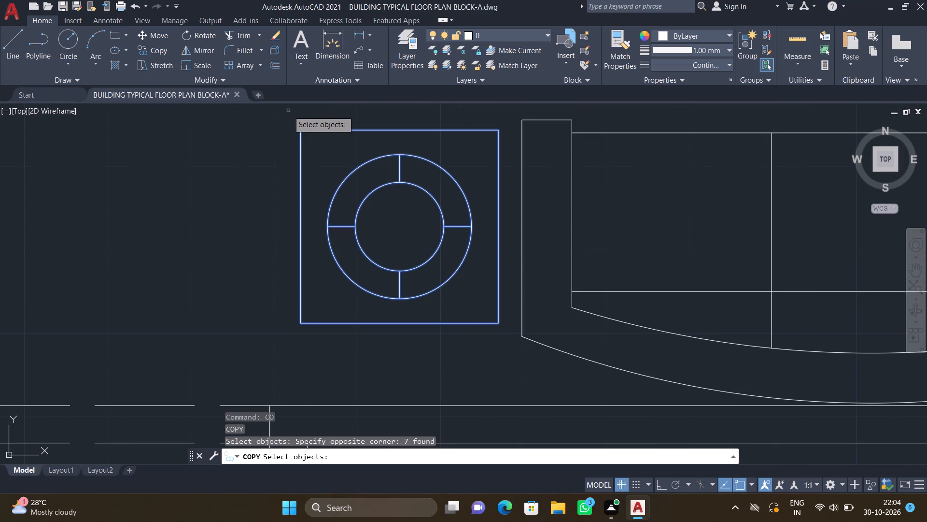
key("Return")
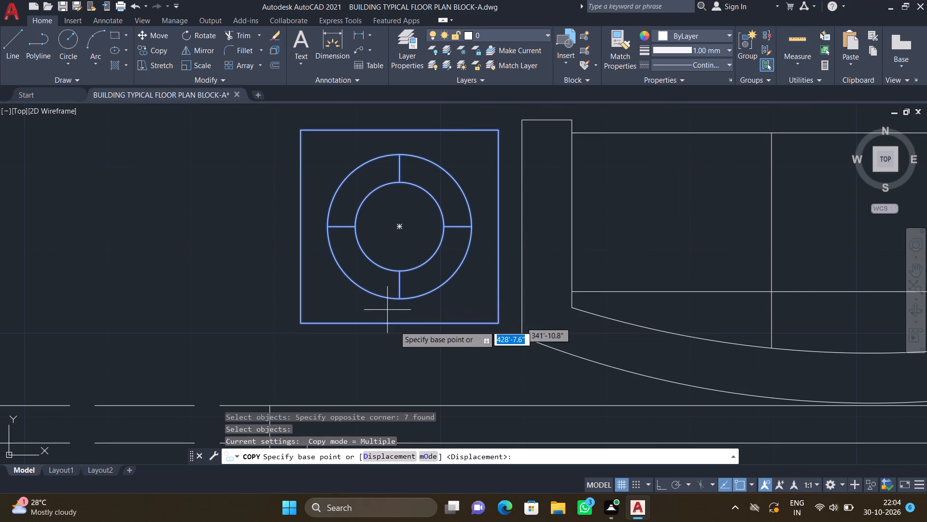
left_click(395, 322)
scroll(411, 344, "down", 5)
scroll(396, 385, "down", 3)
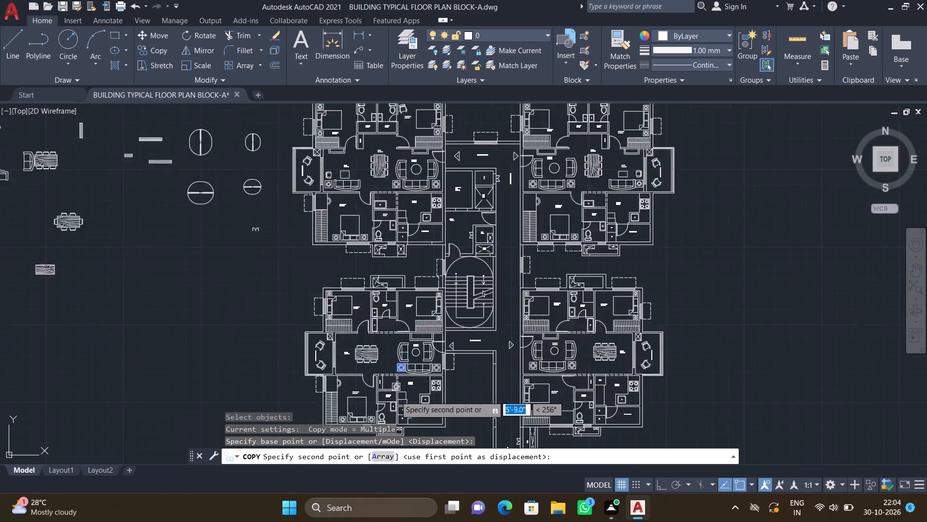
scroll(378, 399, "down", 3)
scroll(346, 337, "up", 2)
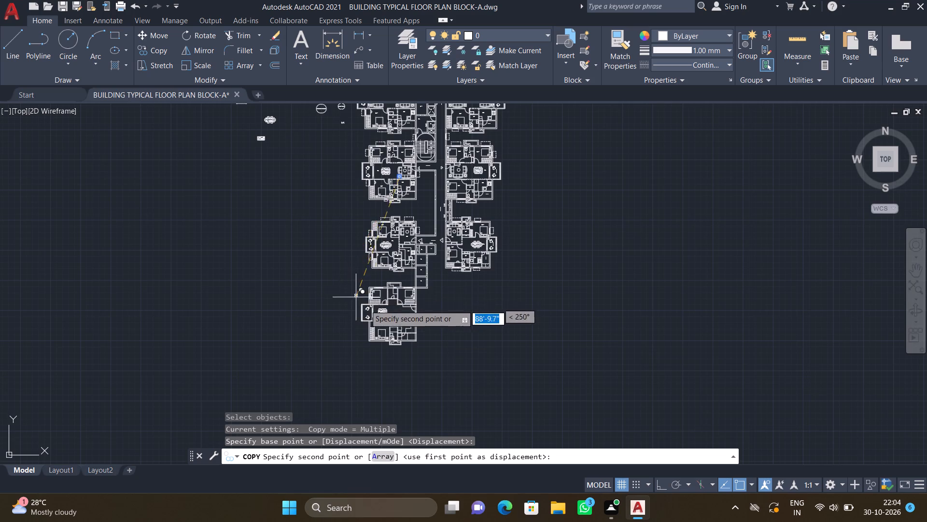
scroll(370, 314, "up", 3)
scroll(463, 336, "up", 3)
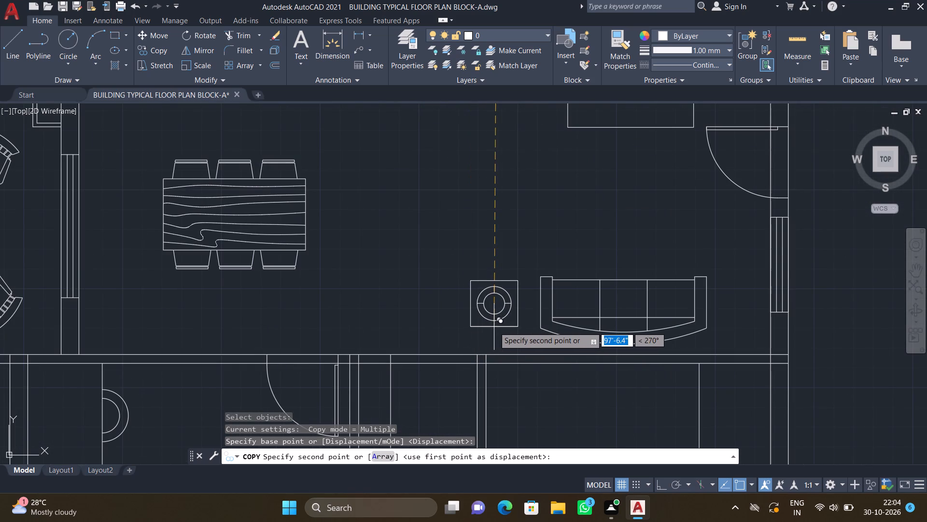
left_click(500, 326)
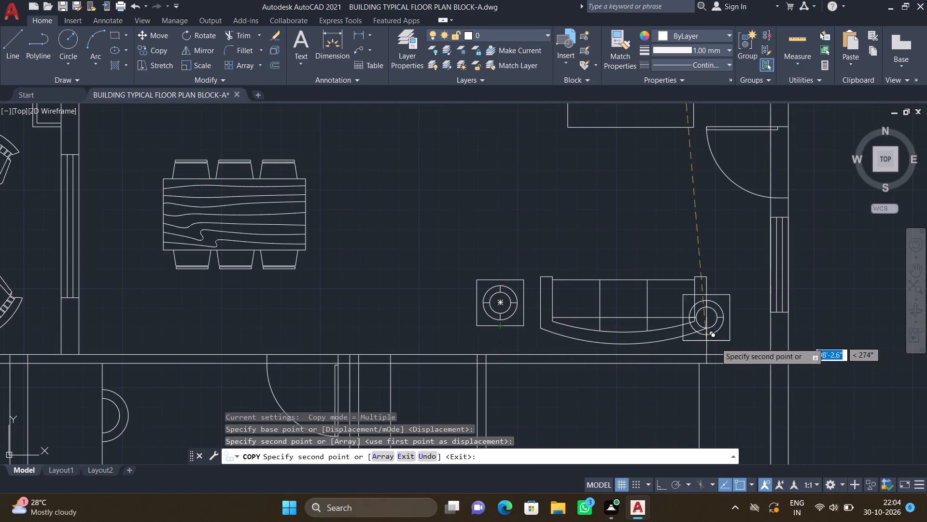
Place a second copy of the side table on the sofa's right side, about 97'-11" from the base point at 276°.
scroll(732, 335, "up", 2)
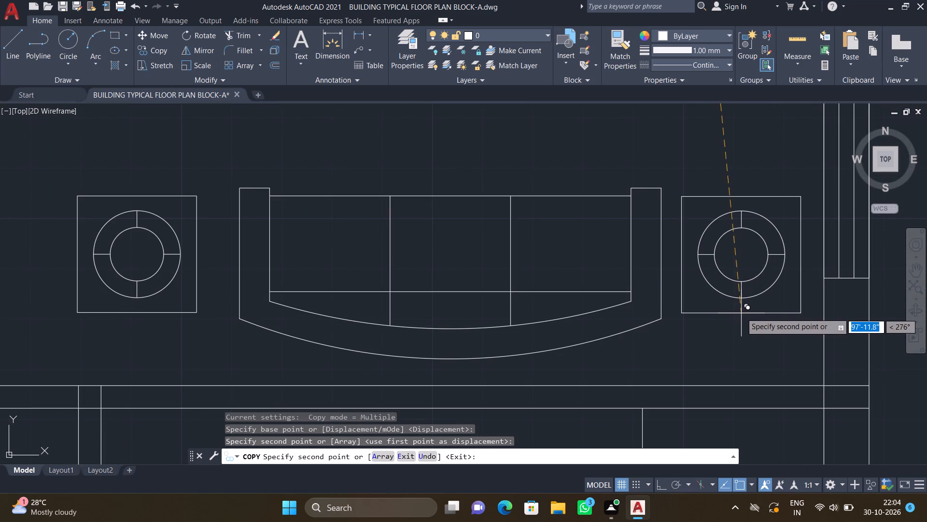
left_click(743, 307)
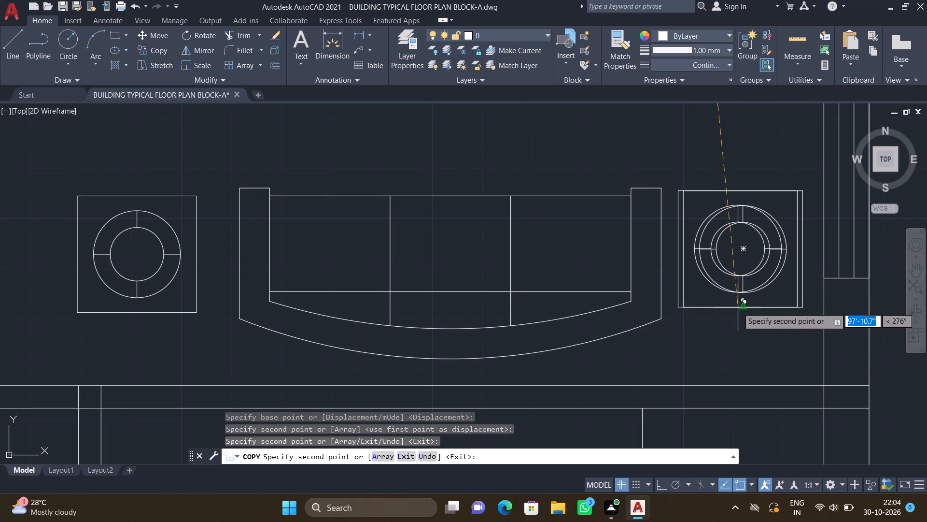
key("Return")
Move the new unit's three-seater sofa about 3" down and left at 219°, between the two side tables.
key("m")
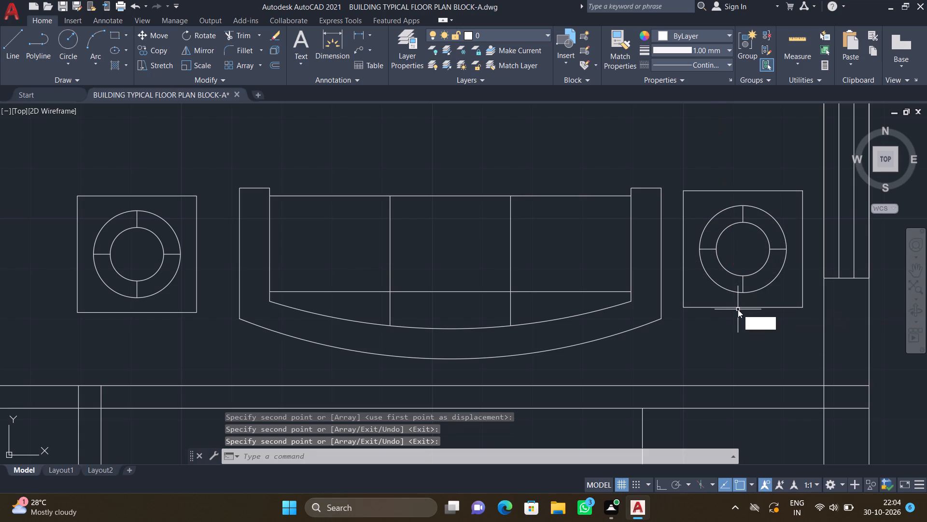
key("Return")
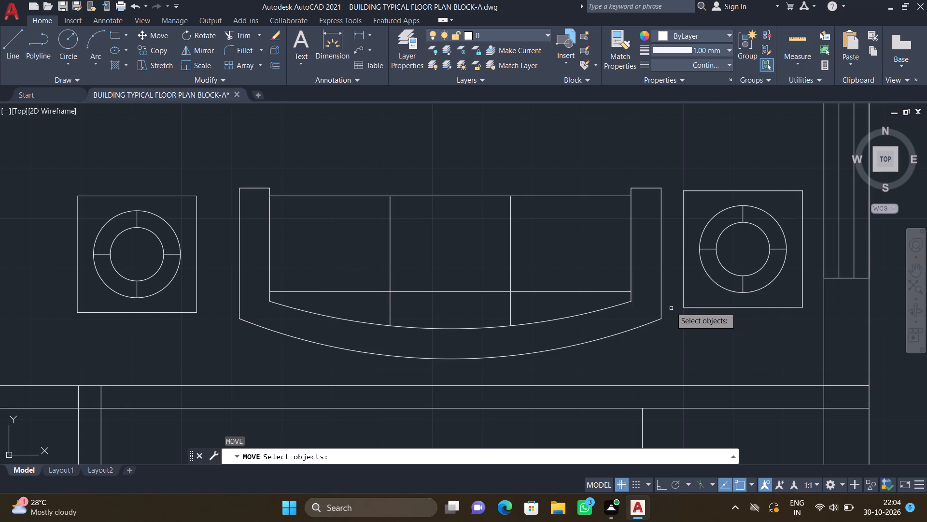
left_click(662, 294)
key("Return")
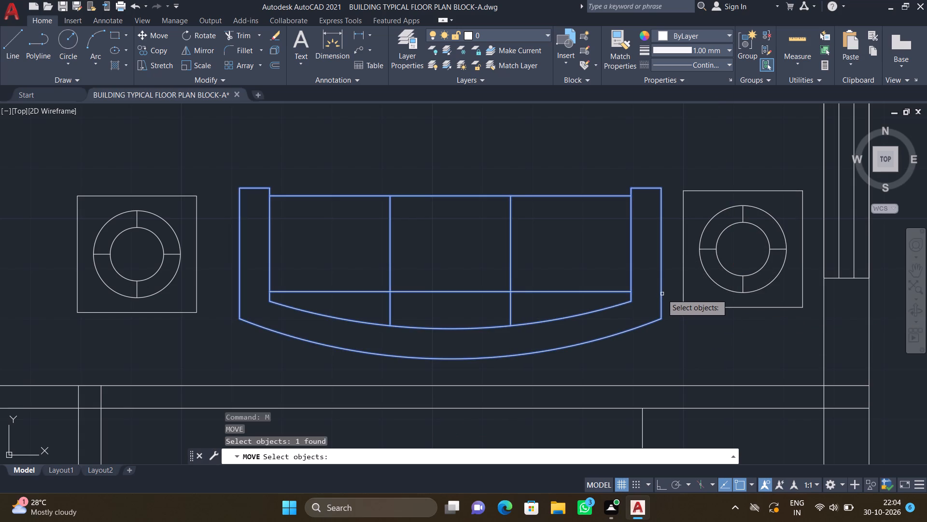
left_click(451, 195)
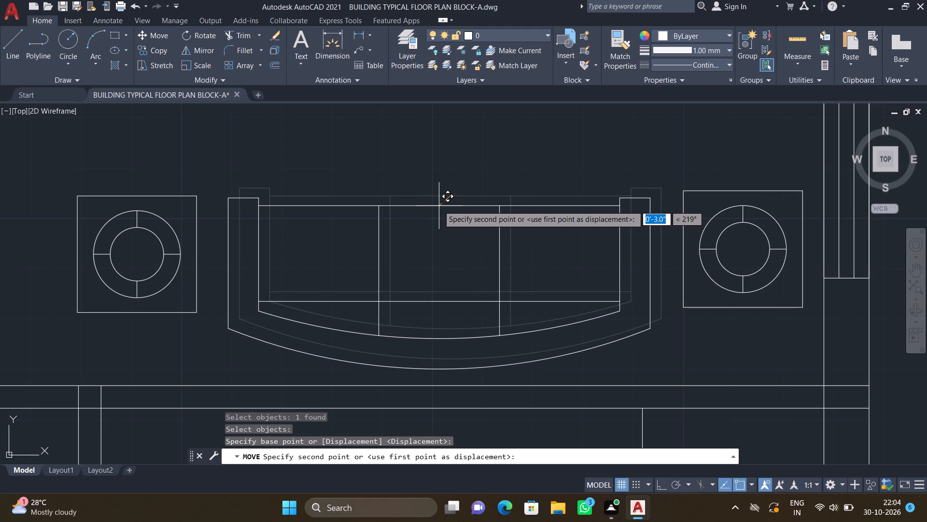
left_click(438, 205)
Copy the left two-seater sofa from the drawing room two units above into the new unit's hall, about 97'-5.7" straight down.
scroll(404, 215, "down", 3)
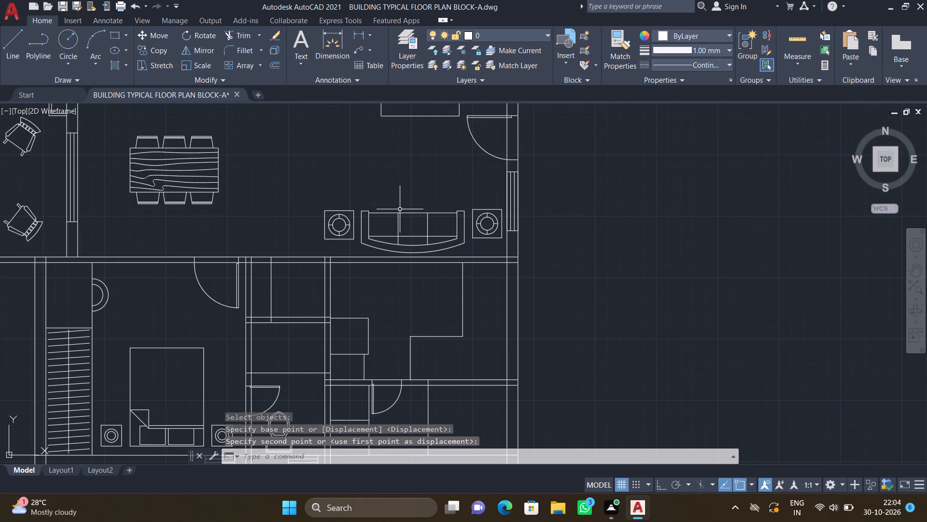
scroll(375, 211, "down", 5)
middle_click_drag(344, 200, 366, 295)
scroll(396, 148, "up", 2)
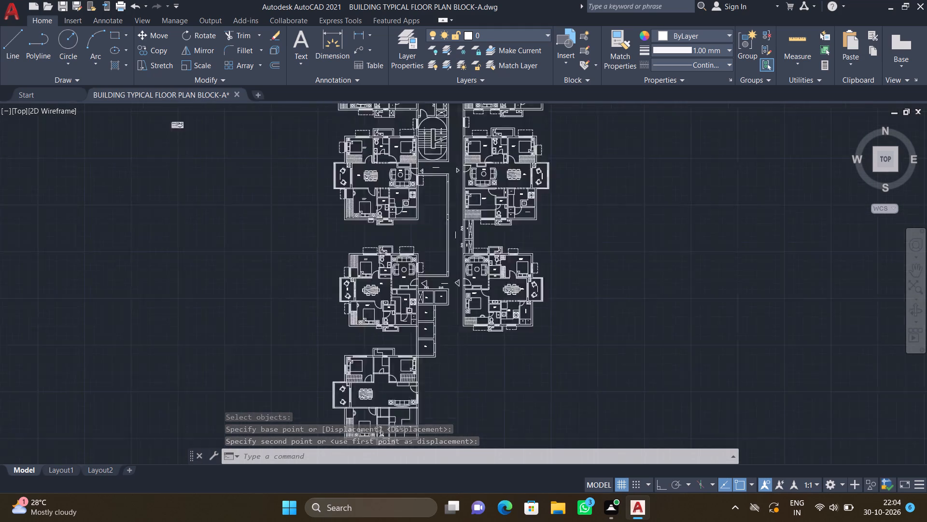
scroll(394, 152, "up", 1)
scroll(397, 205, "up", 2)
type("CO")
key("Return")
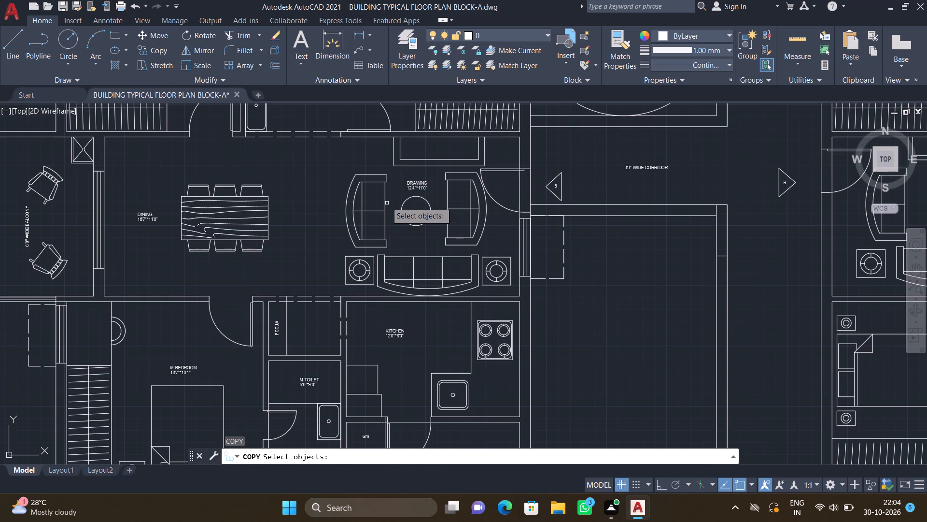
left_click(385, 202)
key("Return")
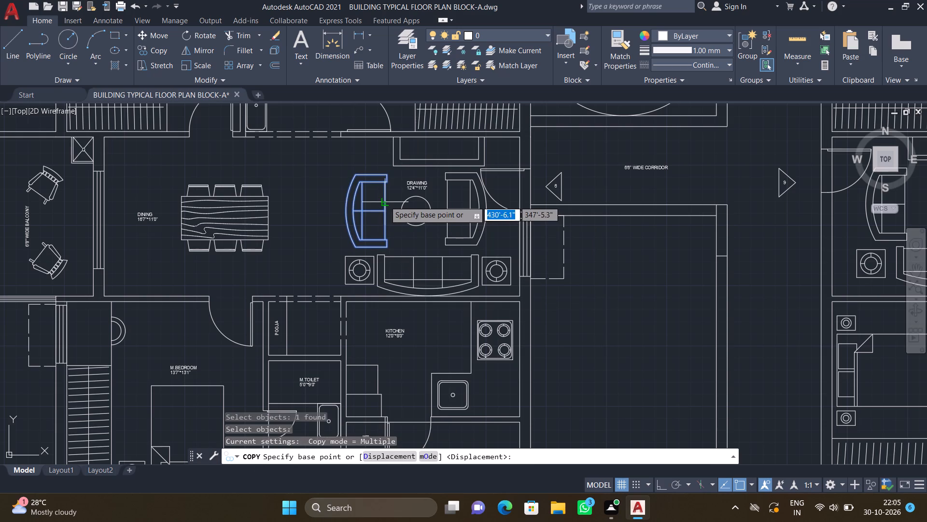
left_click(382, 213)
scroll(378, 257, "down", 5)
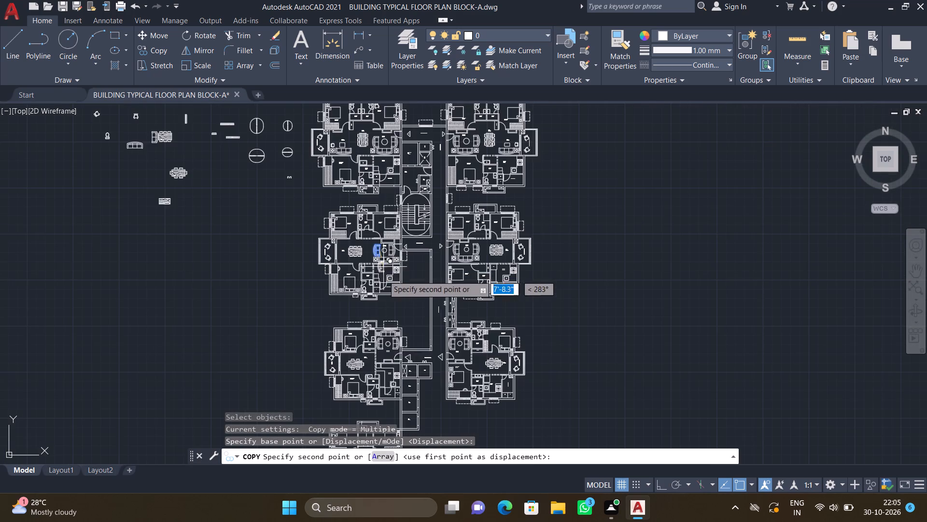
scroll(386, 210, "down", 2)
scroll(369, 389, "up", 4)
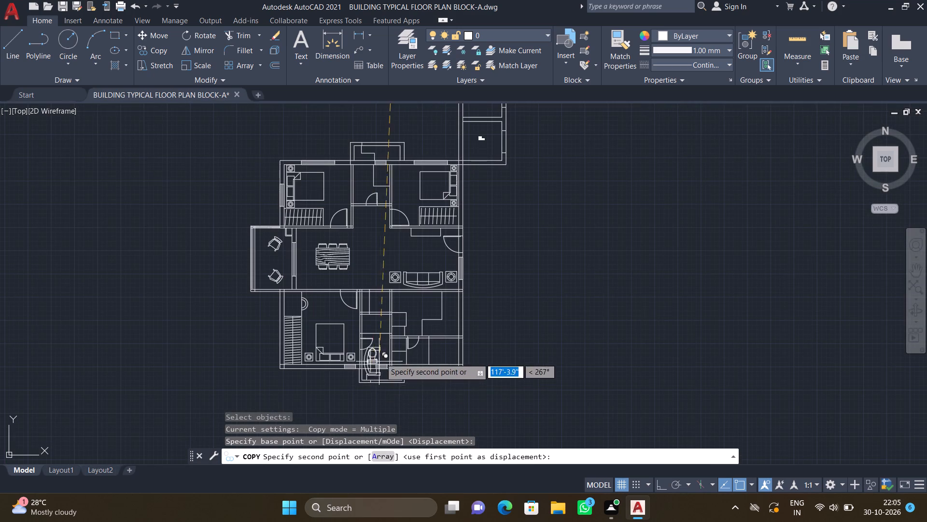
scroll(431, 268, "up", 2)
scroll(376, 238, "up", 2)
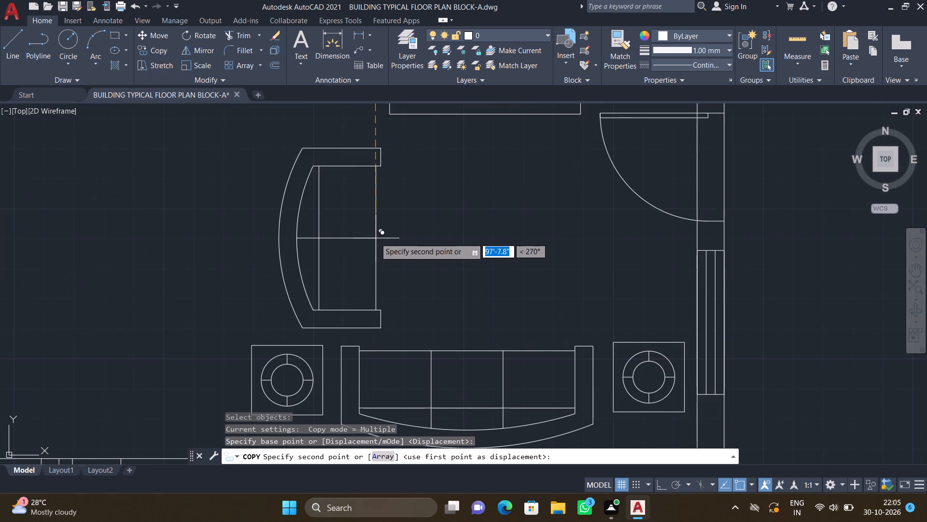
left_click(358, 232)
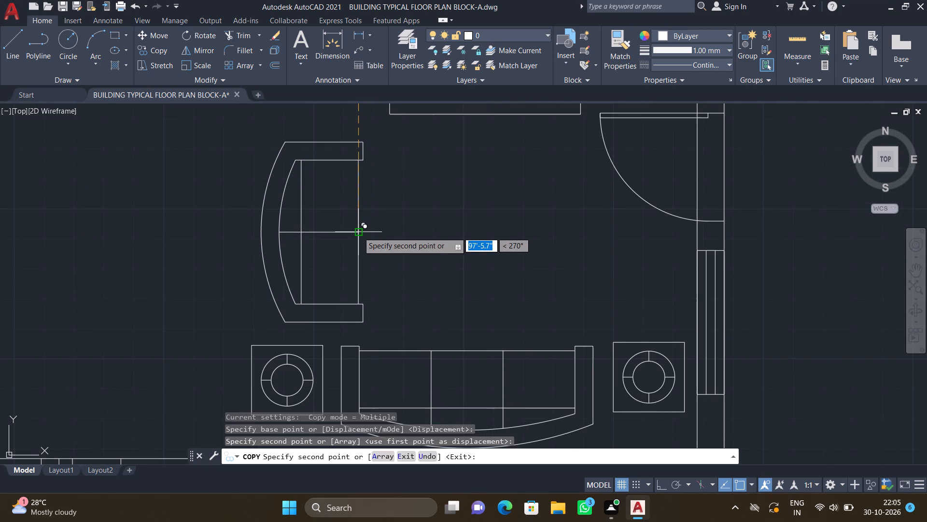
key("Return")
Copy the right two-seater sofa from the 11'0"*15'0" drawing room directly above to face the new two-seater, about 55'-3.4" away at 268°.
scroll(352, 219, "down", 5)
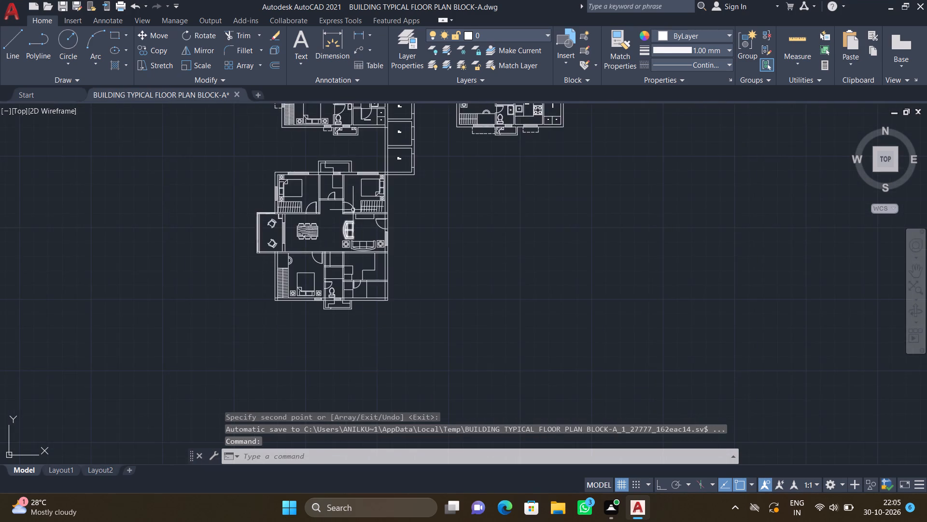
scroll(354, 197, "down", 3)
scroll(354, 149, "up", 3)
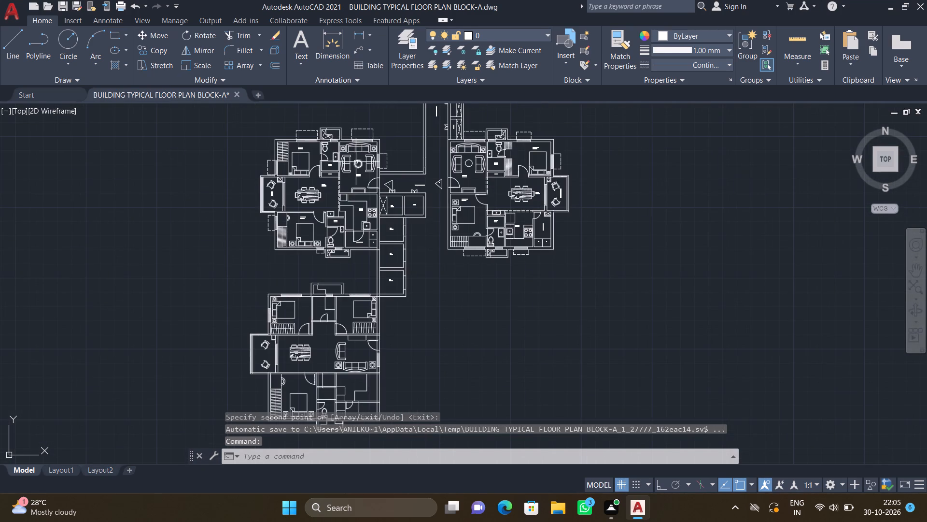
scroll(368, 164, "up", 3)
type("CO")
key("Return")
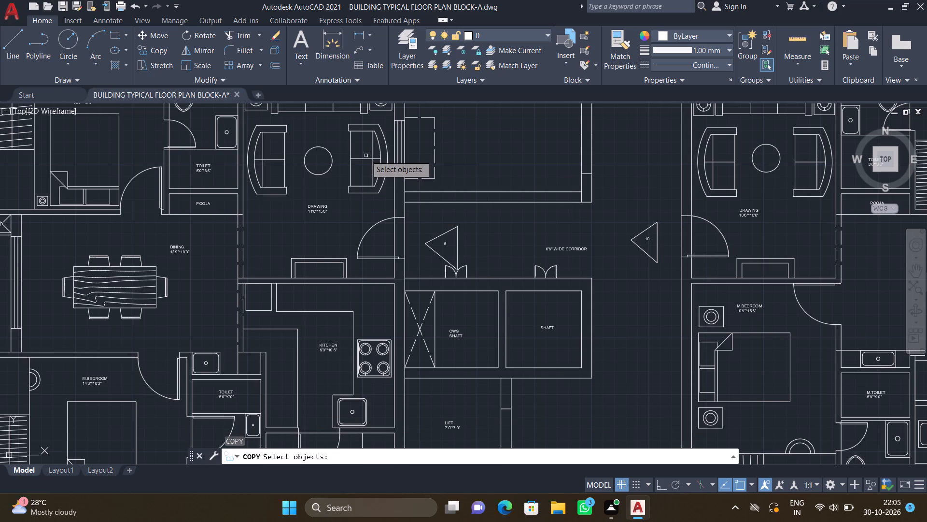
left_click(366, 159)
key("Return")
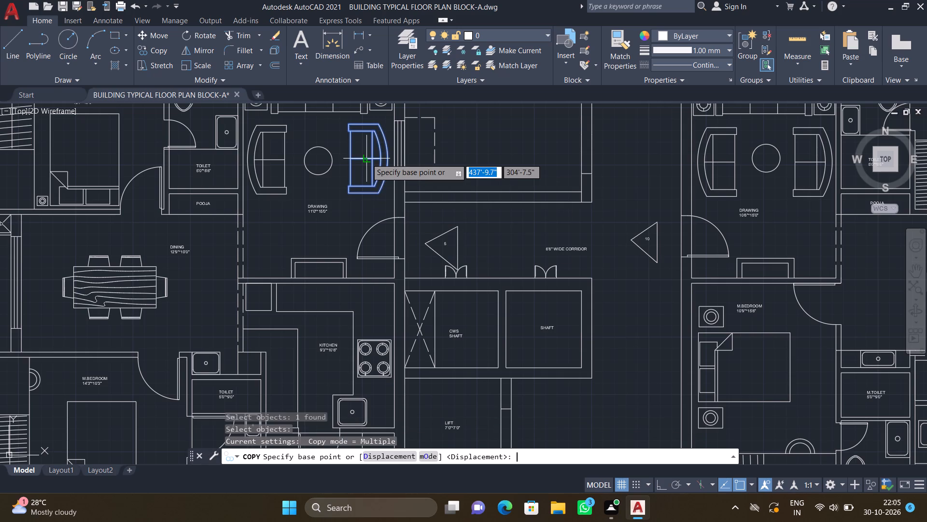
scroll(381, 161, "up", 2)
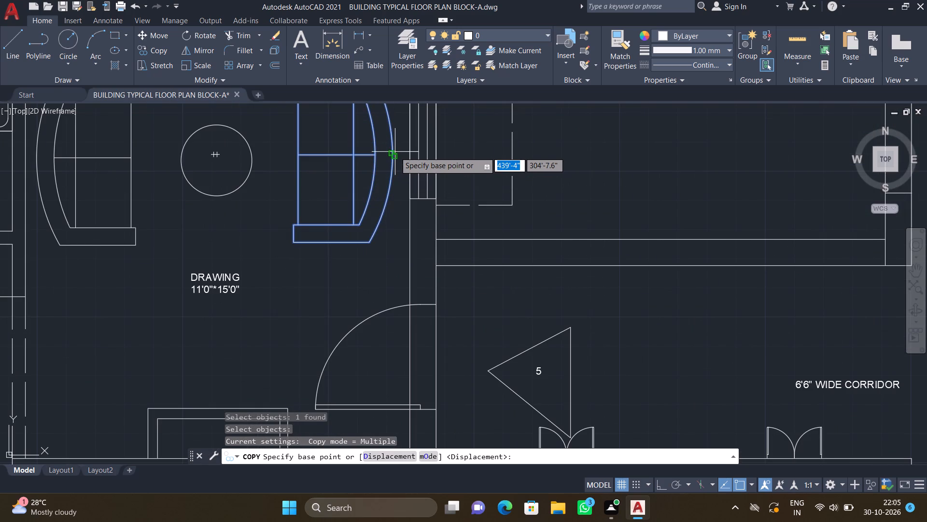
left_click(393, 155)
scroll(397, 216, "down", 5)
scroll(868, 470, "down", 3)
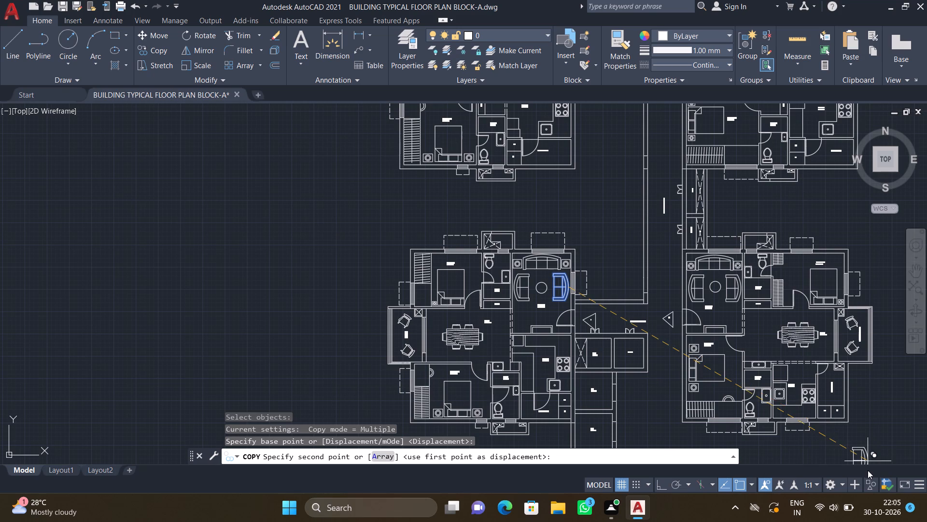
scroll(678, 354, "down", 4)
scroll(659, 417, "up", 3)
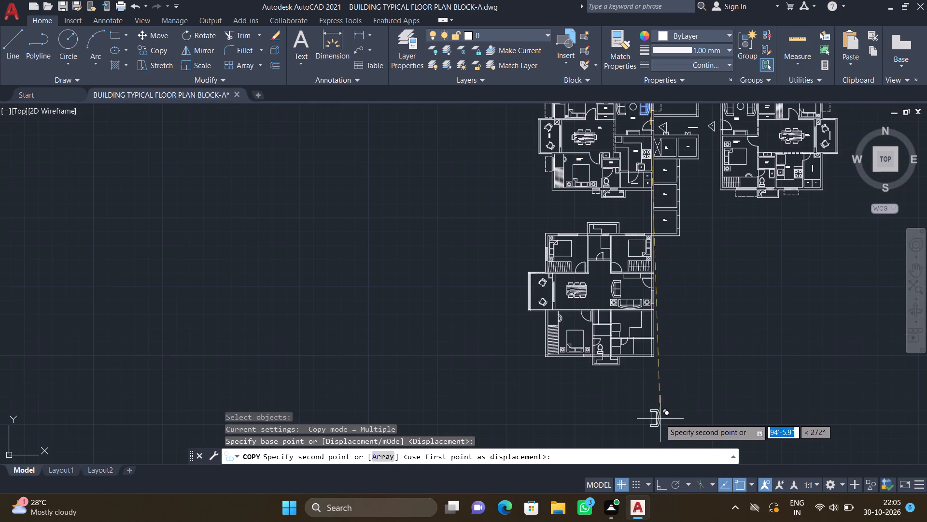
scroll(544, 289, "up", 1)
scroll(676, 317, "up", 2)
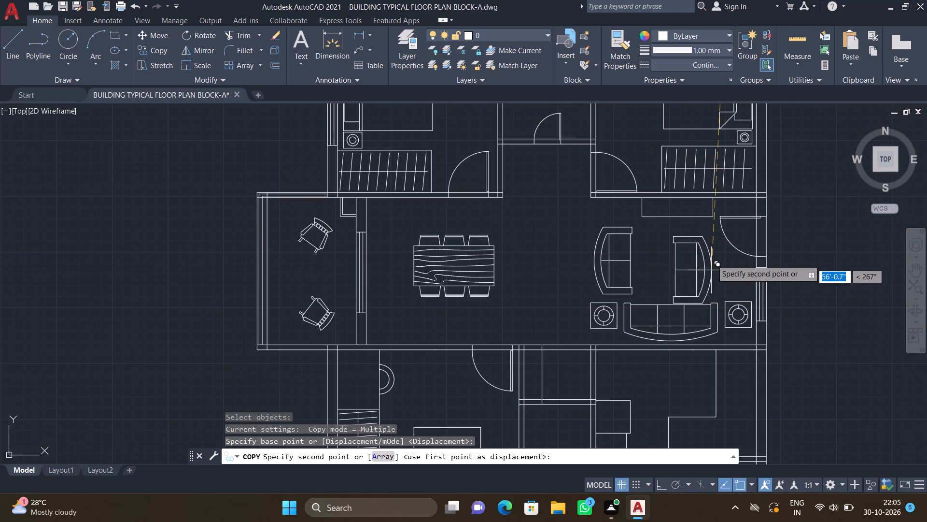
scroll(719, 260, "up", 2)
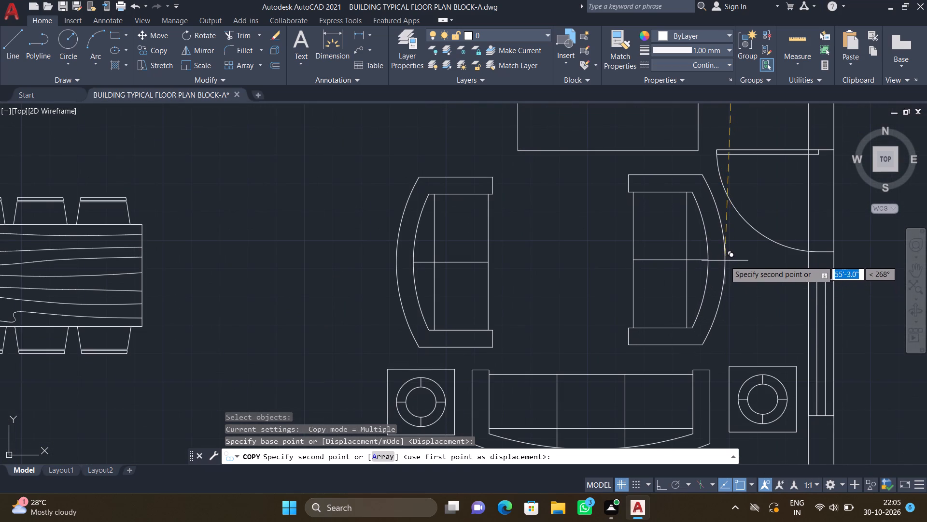
left_click(728, 262)
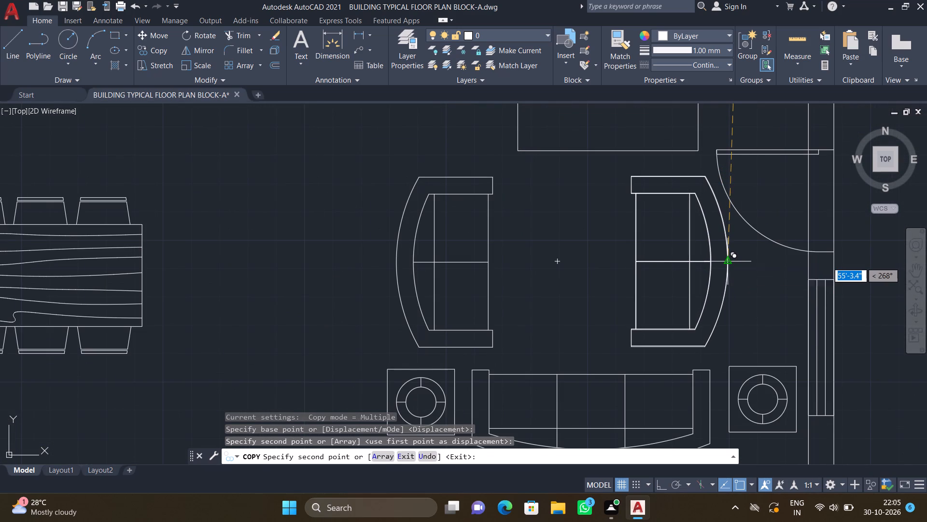
Draw a circular centre table with a radius of about 1'-0.9" midway between the new unit's two facing two-seater sofas.
key("Return")
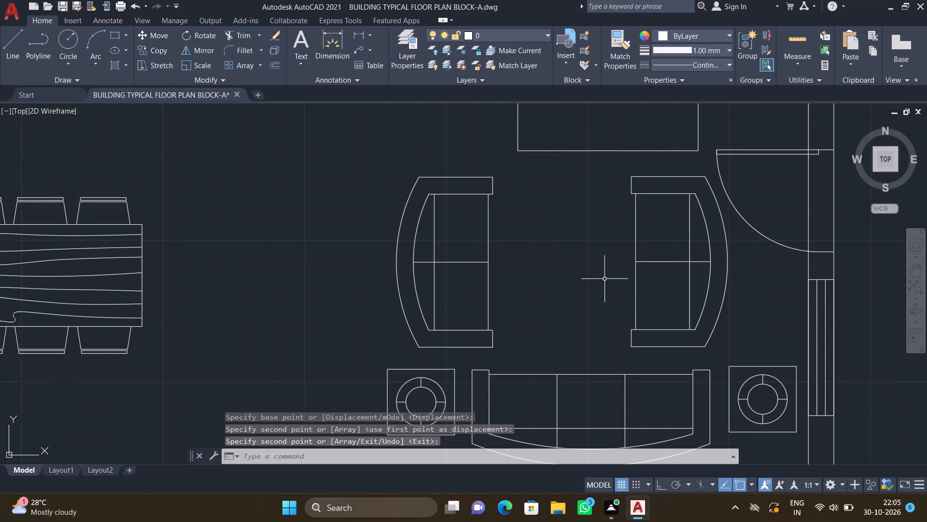
key("c")
key("Return")
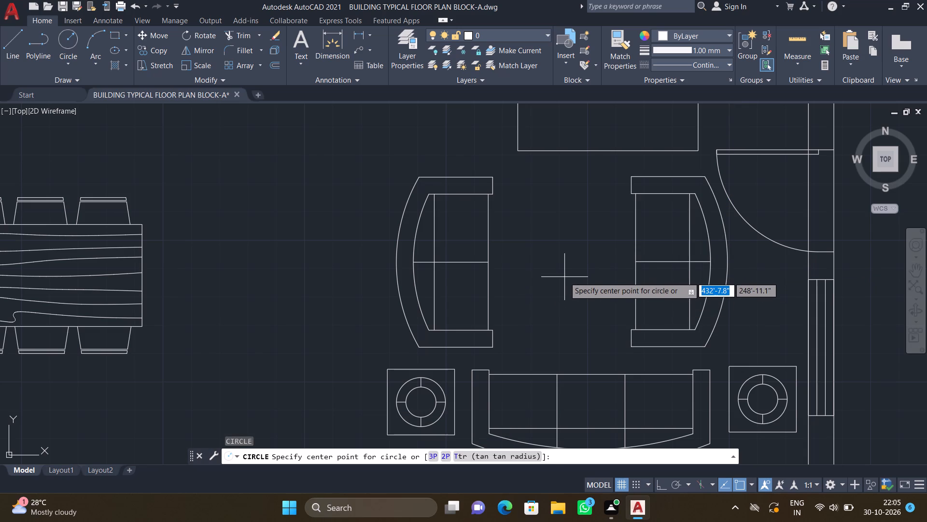
scroll(559, 269, "up", 1)
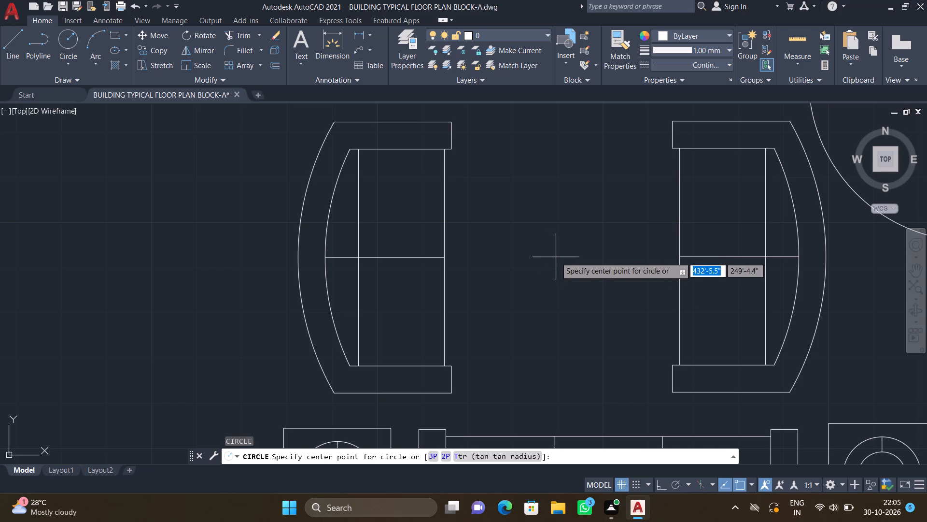
left_click(556, 257)
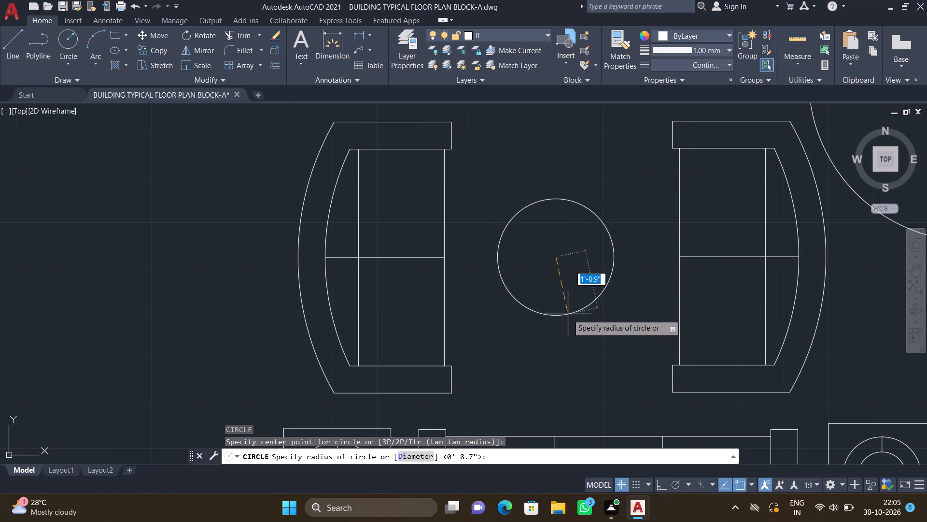
left_click(568, 314)
scroll(538, 284, "down", 2)
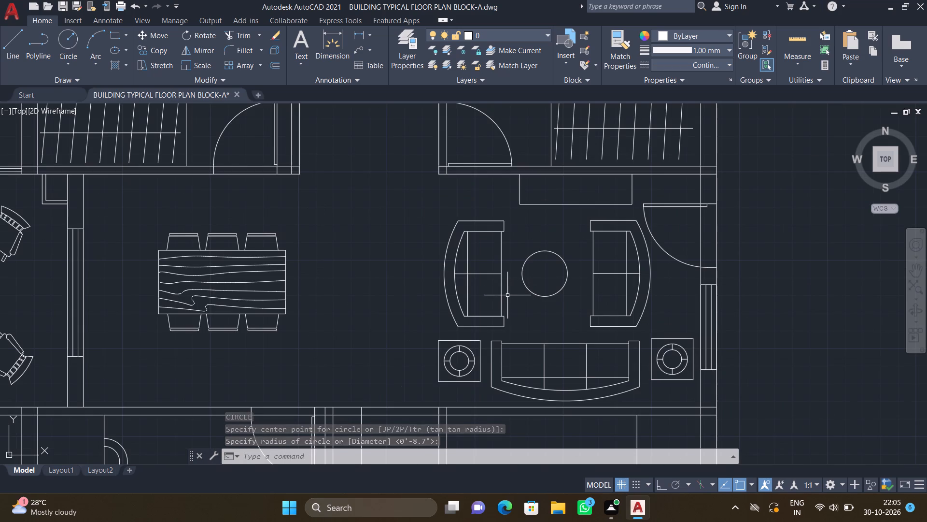
Copy the WC from the 5'0"*8'6" toilet directly above into the bathroom between the new unit's upper bedrooms, about 45'-8.7" away at 267°.
scroll(506, 299, "down", 3)
middle_click_drag(462, 411, 462, 429)
scroll(462, 429, "down", 2)
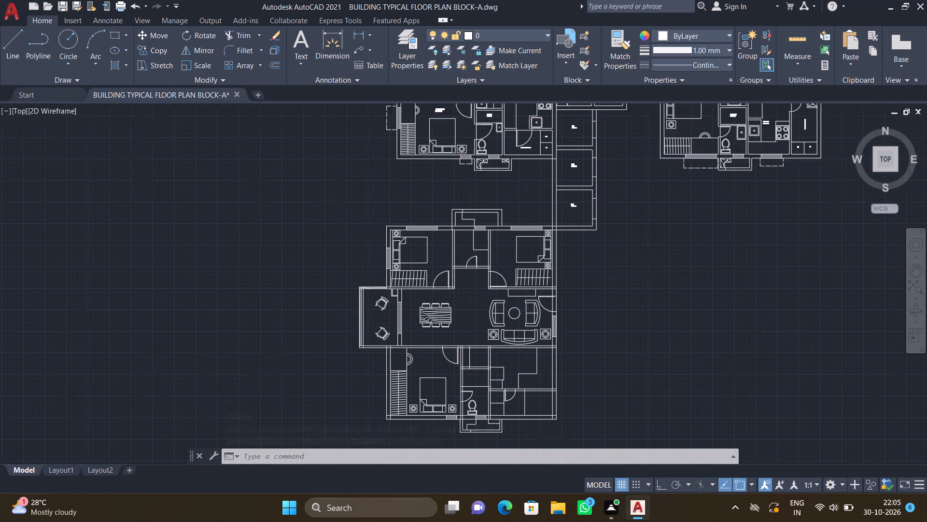
scroll(453, 389, "down", 1)
scroll(449, 257, "up", 2)
scroll(490, 193, "up", 3)
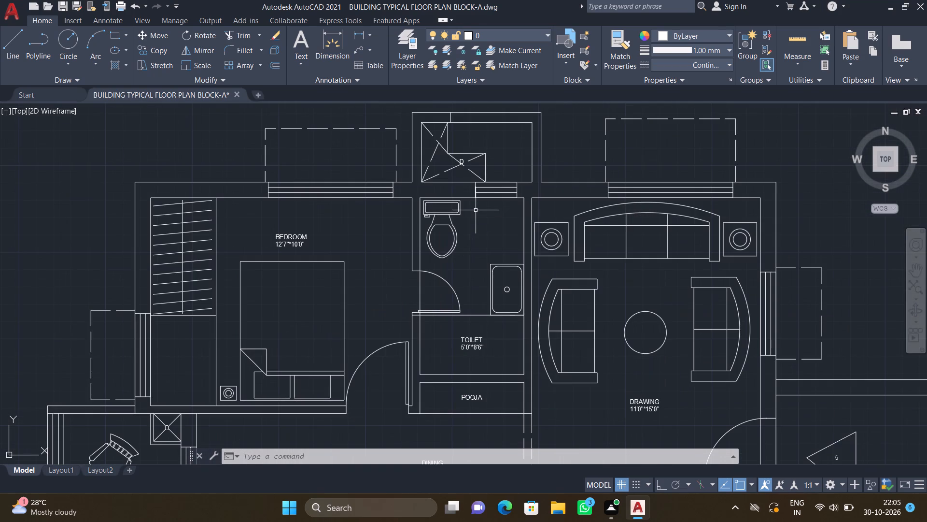
type("CO")
key("Return")
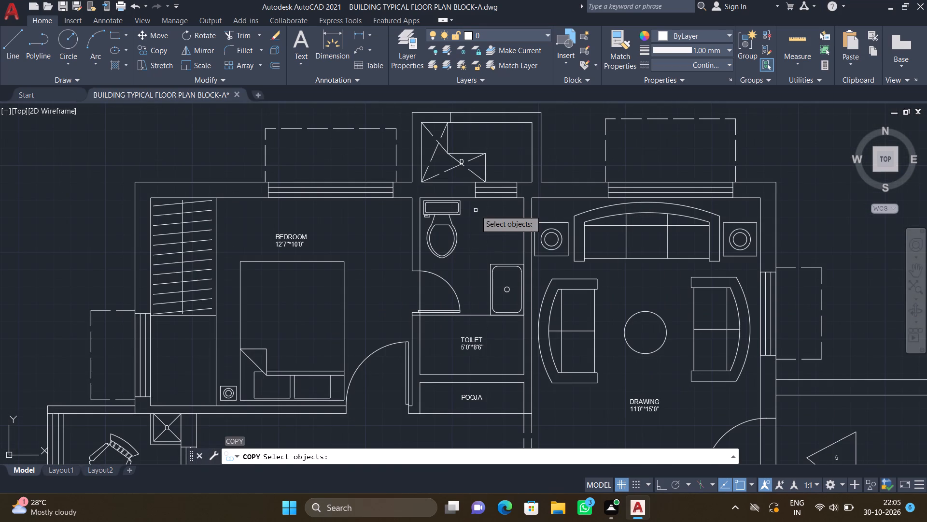
left_click(455, 229)
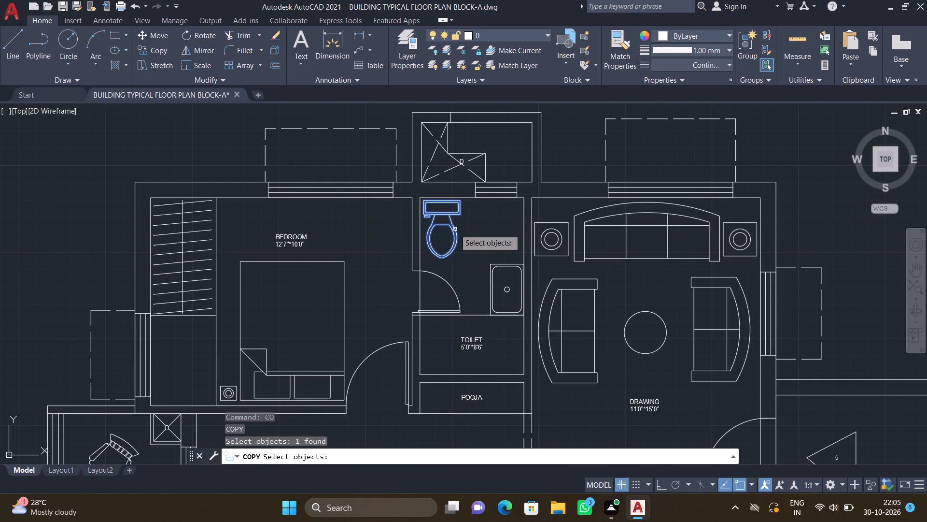
key("Return")
scroll(430, 209, "up", 2)
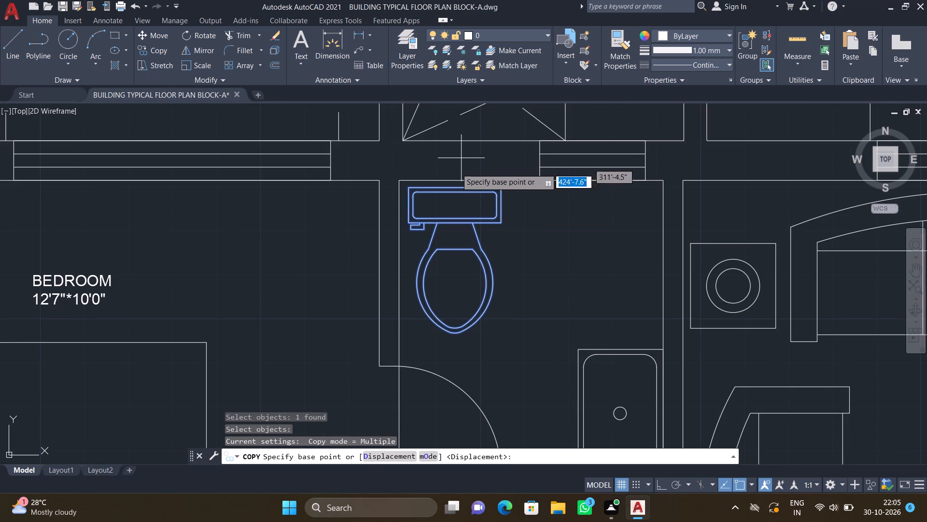
left_click_drag(451, 188, 457, 199)
scroll(458, 255, "down", 6)
scroll(447, 298, "down", 4)
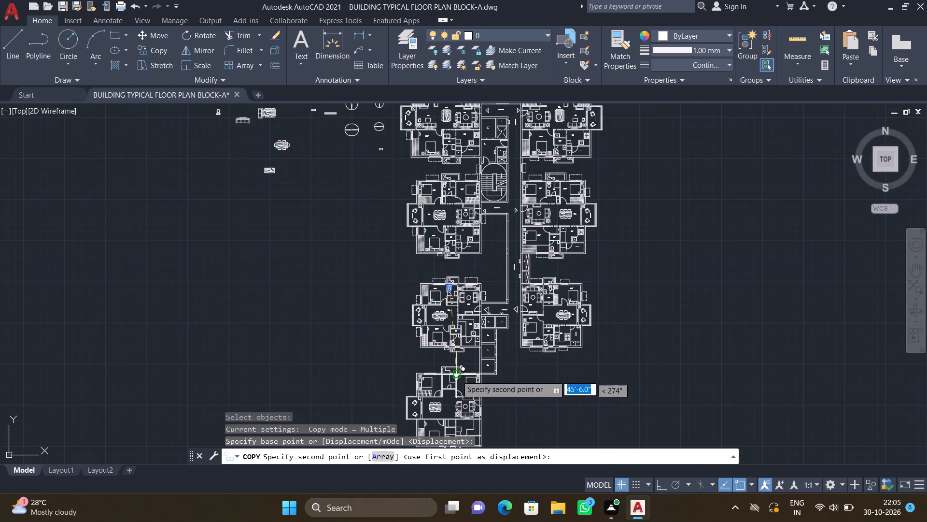
scroll(436, 247, "down", 1)
scroll(425, 373, "up", 3)
scroll(479, 186, "up", 3)
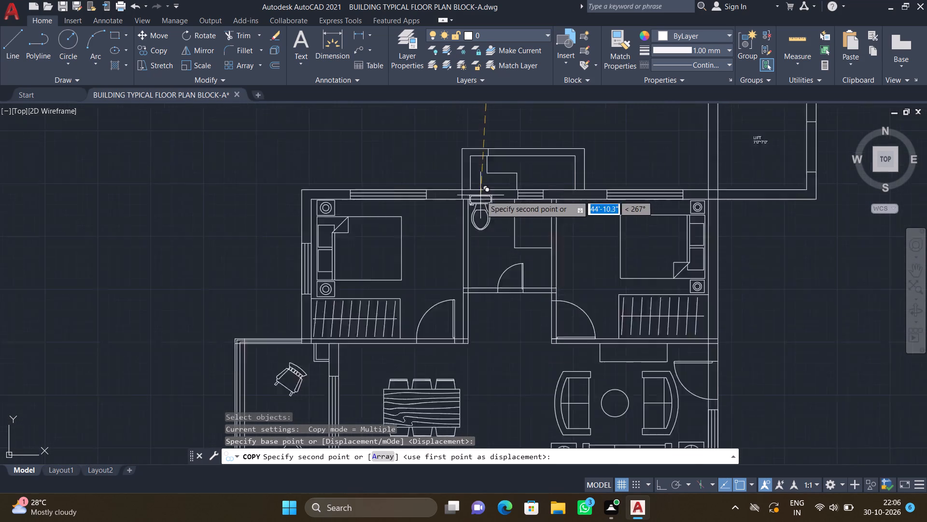
scroll(484, 210, "up", 2)
left_click(472, 199)
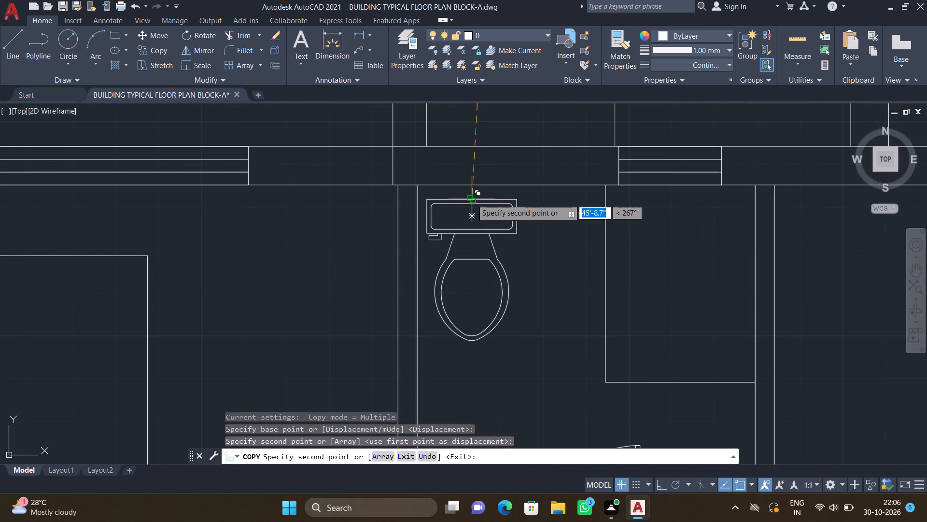
key("Return")
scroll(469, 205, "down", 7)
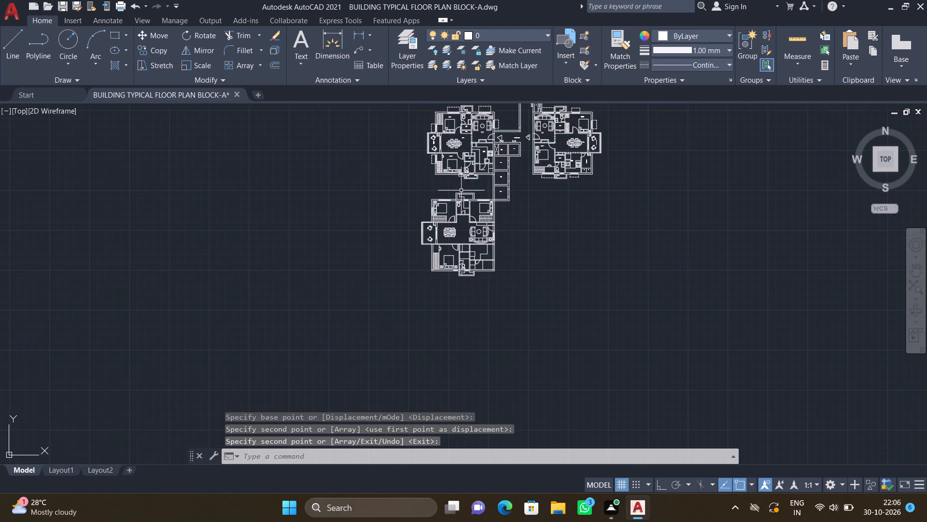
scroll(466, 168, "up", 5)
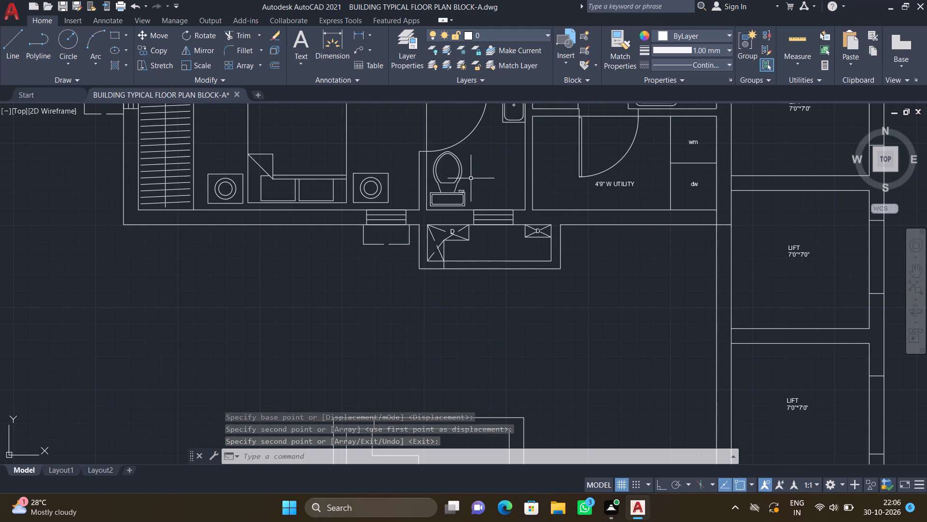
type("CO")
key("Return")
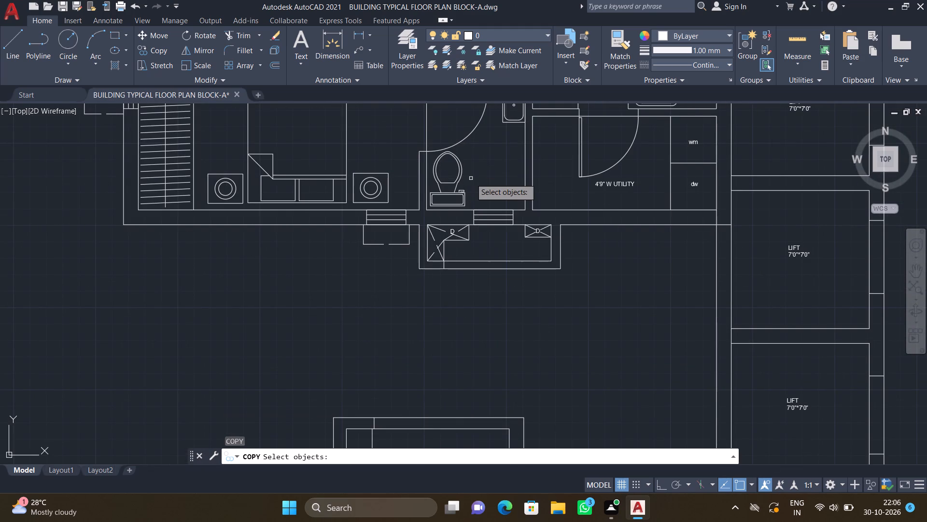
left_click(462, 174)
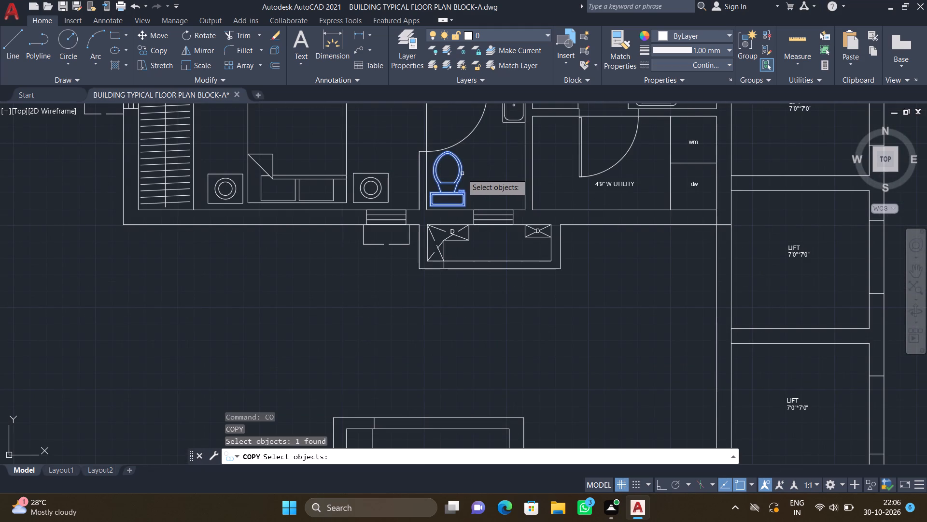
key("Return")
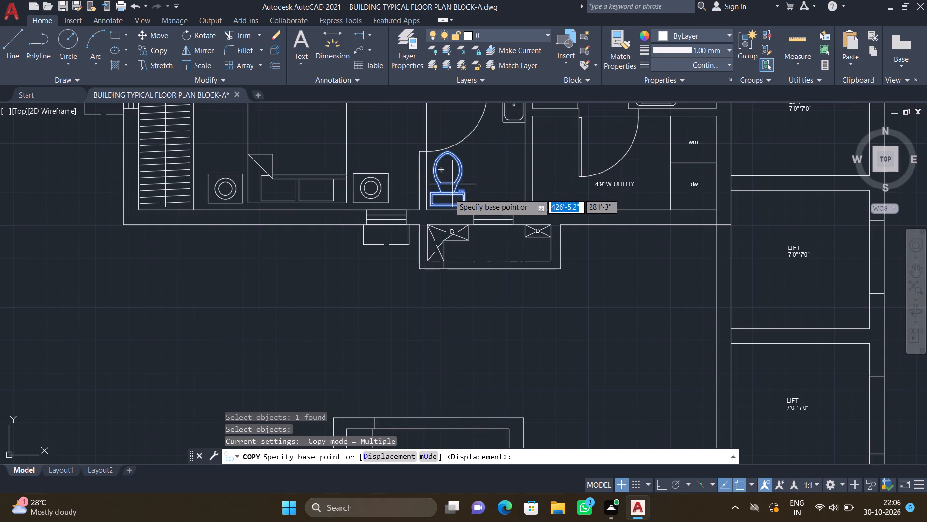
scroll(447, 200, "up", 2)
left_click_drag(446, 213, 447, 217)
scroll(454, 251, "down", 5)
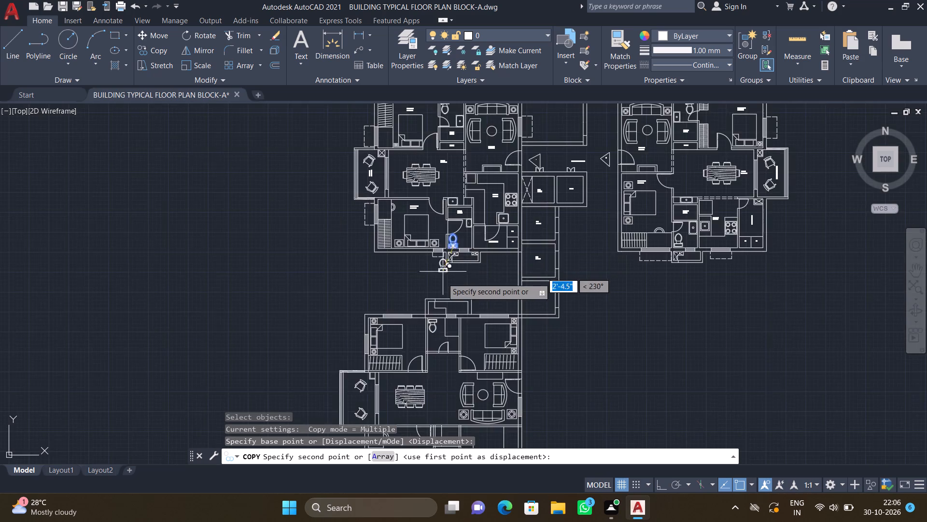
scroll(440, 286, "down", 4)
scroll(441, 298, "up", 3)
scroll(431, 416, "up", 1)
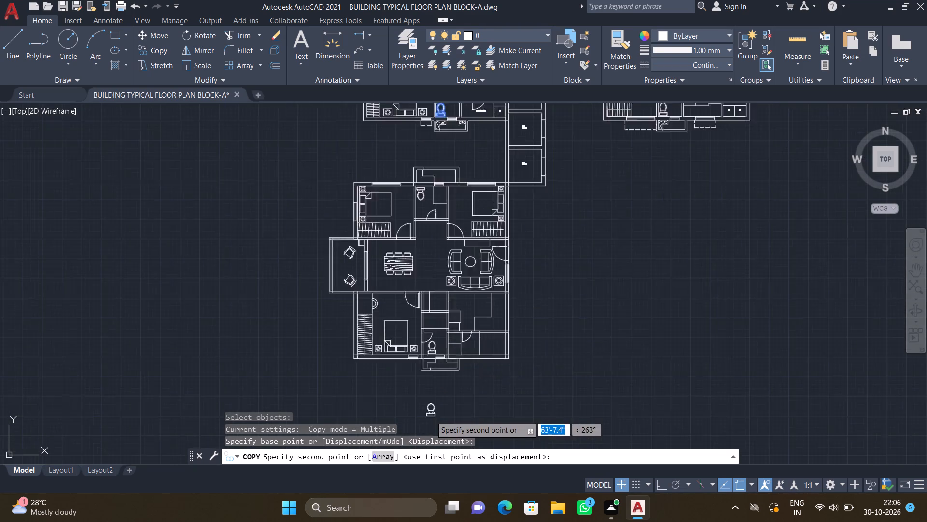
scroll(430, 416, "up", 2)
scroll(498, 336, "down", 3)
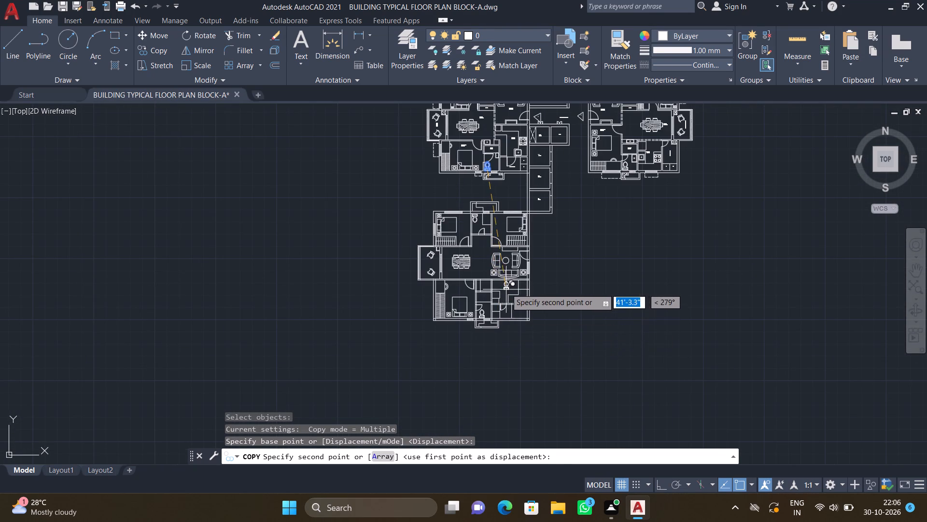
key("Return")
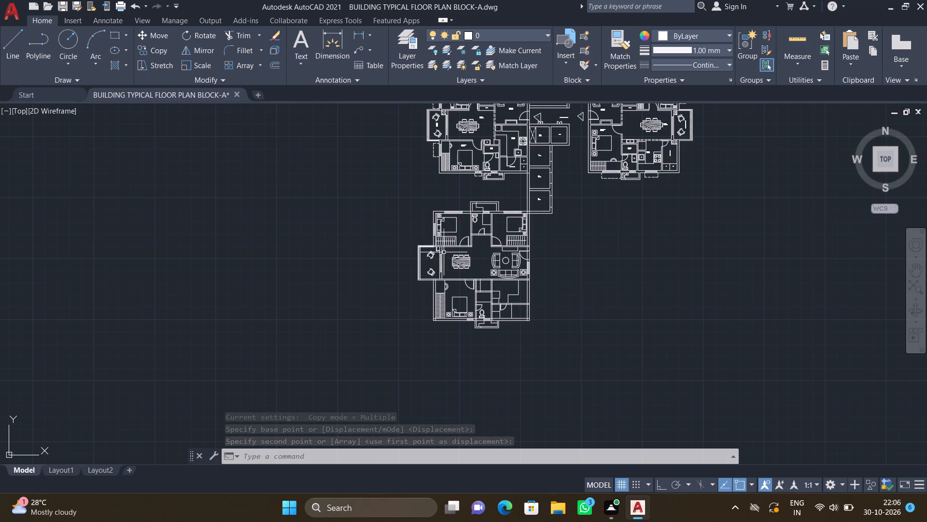
Draw a rectangular washbasin counter in the lower bathroom's upper-right corner, extending down along the right wall to about the WC's front edge.
scroll(463, 250, "up", 2)
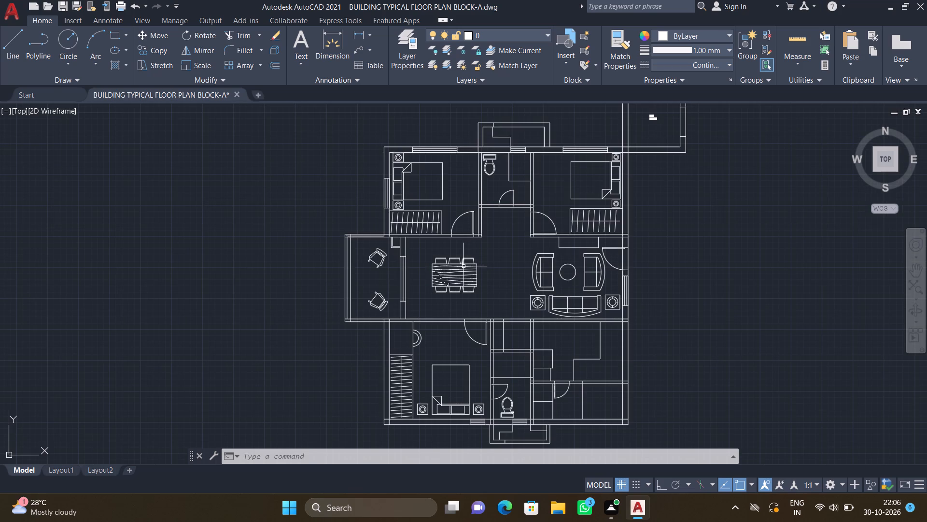
scroll(507, 224, "down", 1)
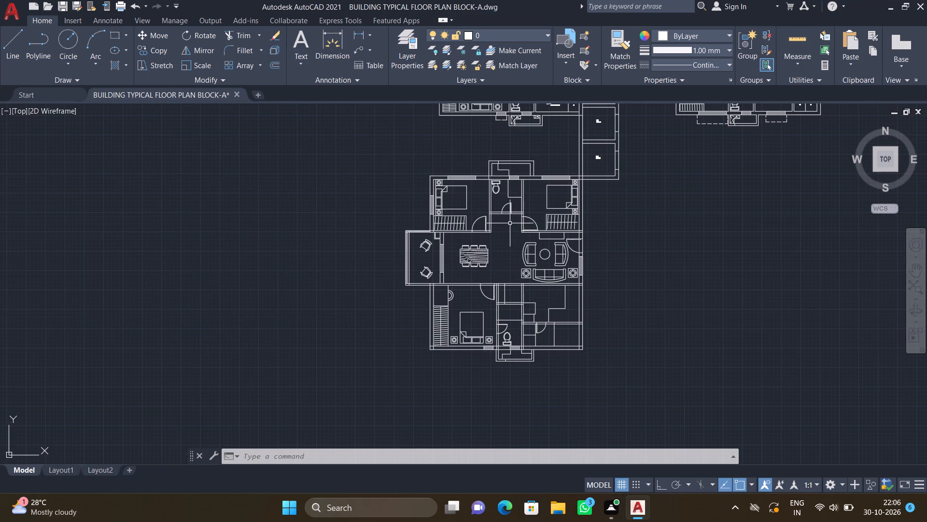
scroll(506, 227, "down", 2)
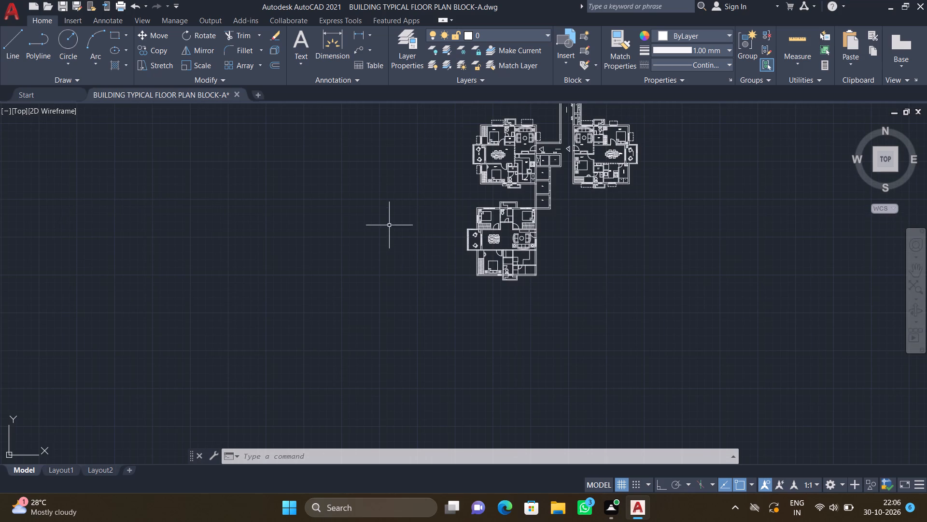
scroll(507, 282, "up", 3)
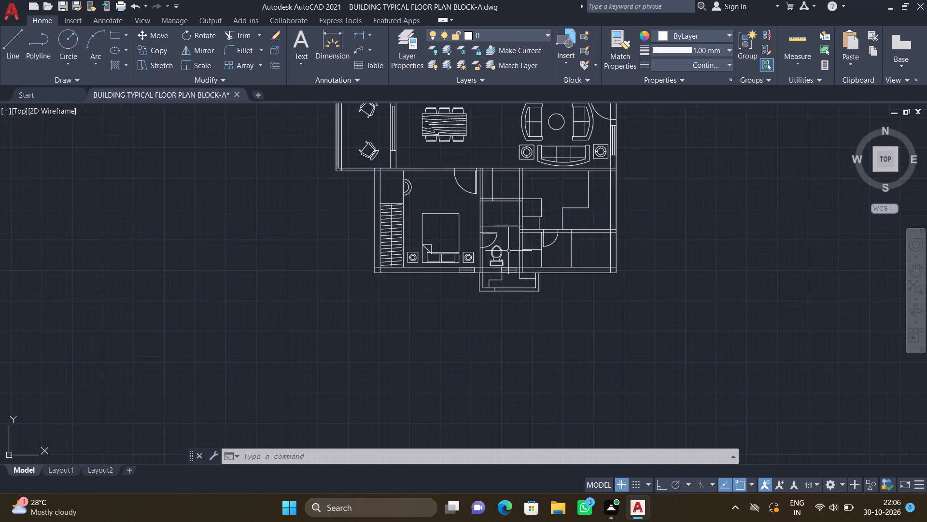
scroll(508, 251, "up", 4)
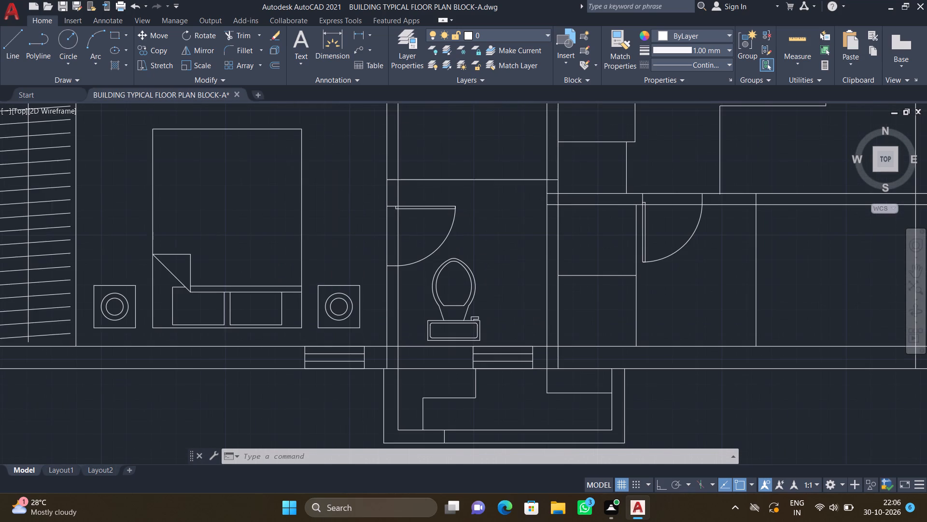
type("REC")
key("Return")
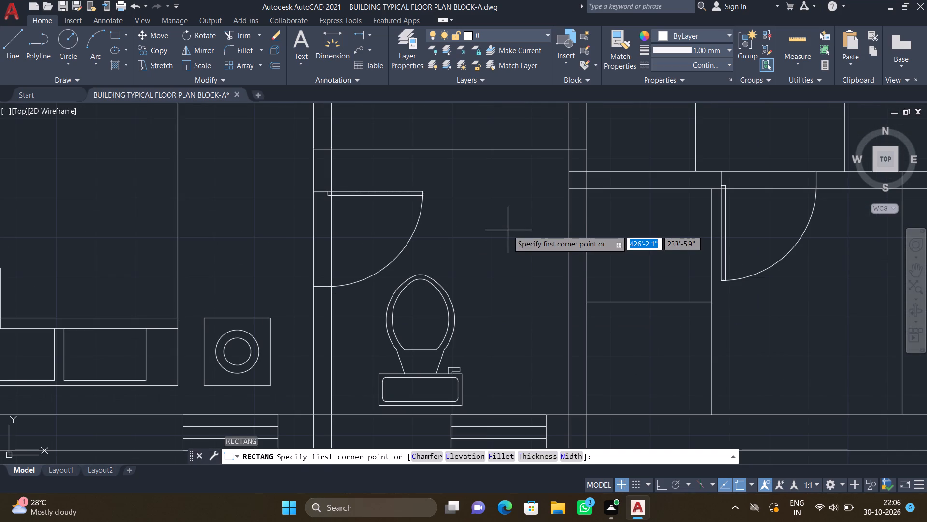
left_click_drag(568, 152, 567, 157)
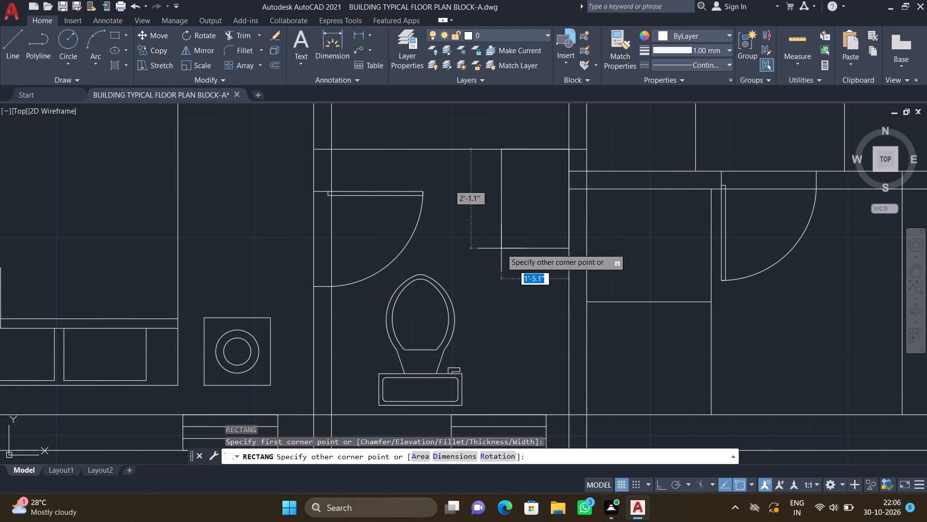
scroll(498, 247, "up", 1)
scroll(497, 250, "down", 1)
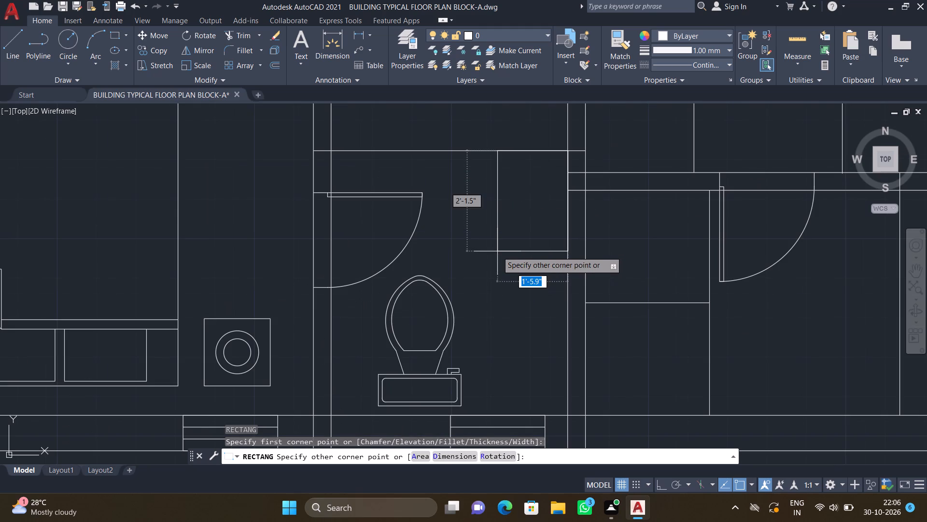
left_click(494, 272)
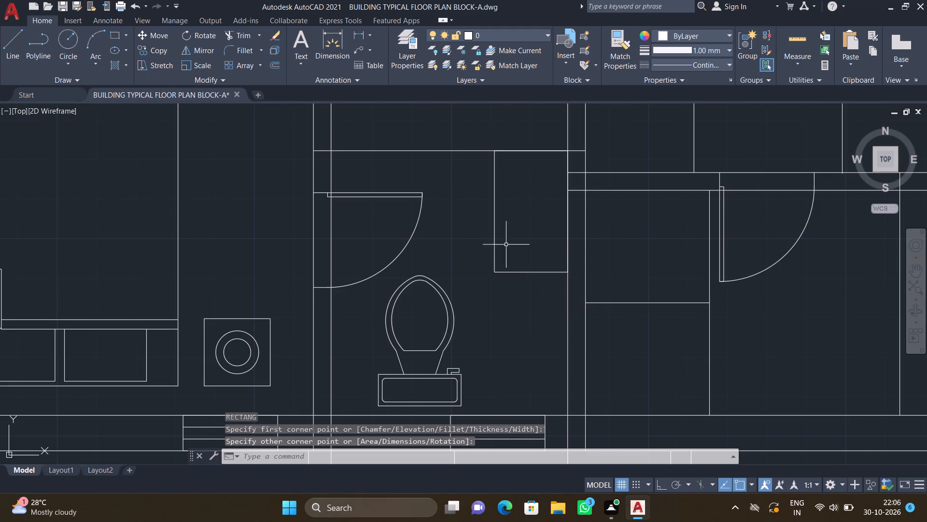
Draw a rectangular basin about 1'-2.6" by 2'-3" inside the lower bathroom's washbasin counter, inset from its edges.
scroll(551, 174, "up", 1)
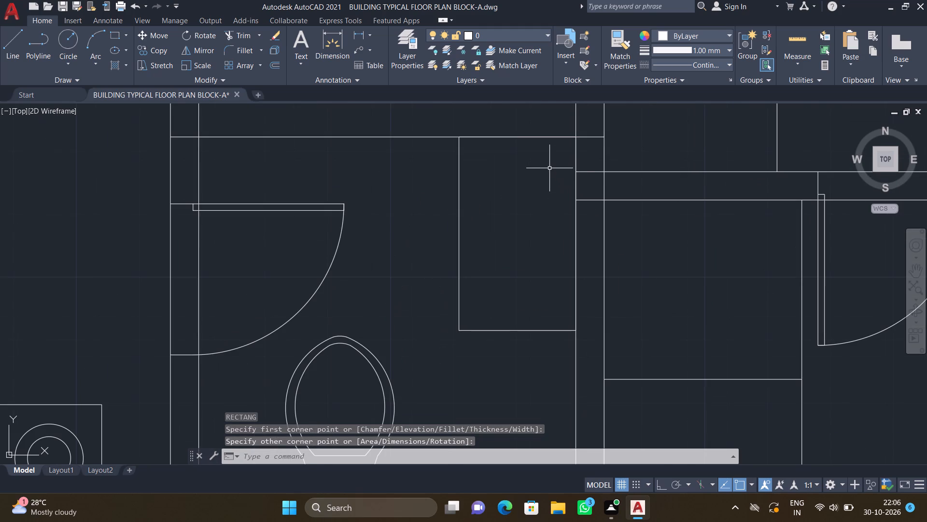
type("REC")
key("Return")
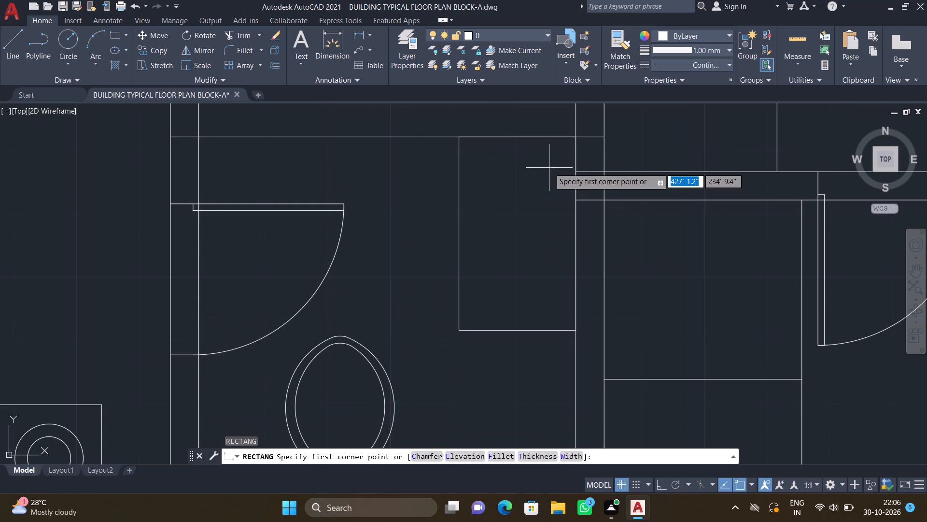
scroll(465, 150, "up", 1)
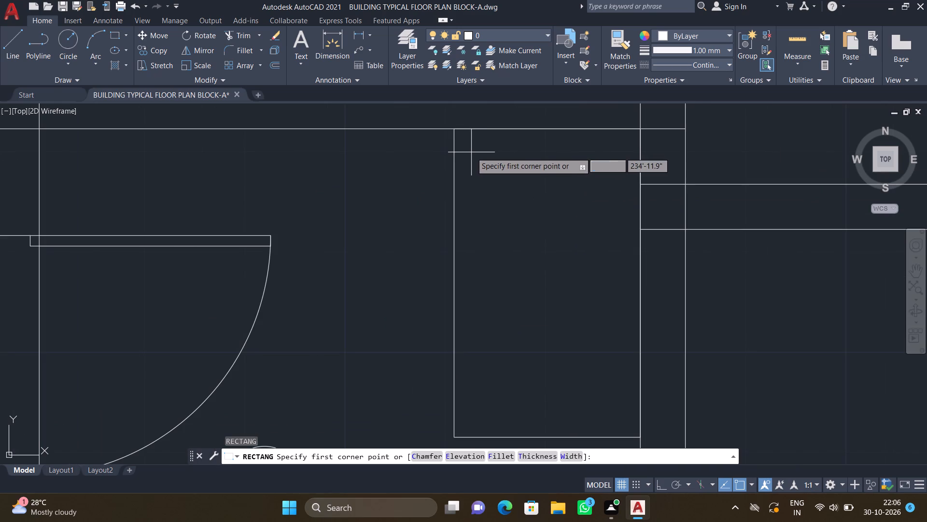
left_click_drag(471, 147, 471, 153)
scroll(512, 228, "down", 1)
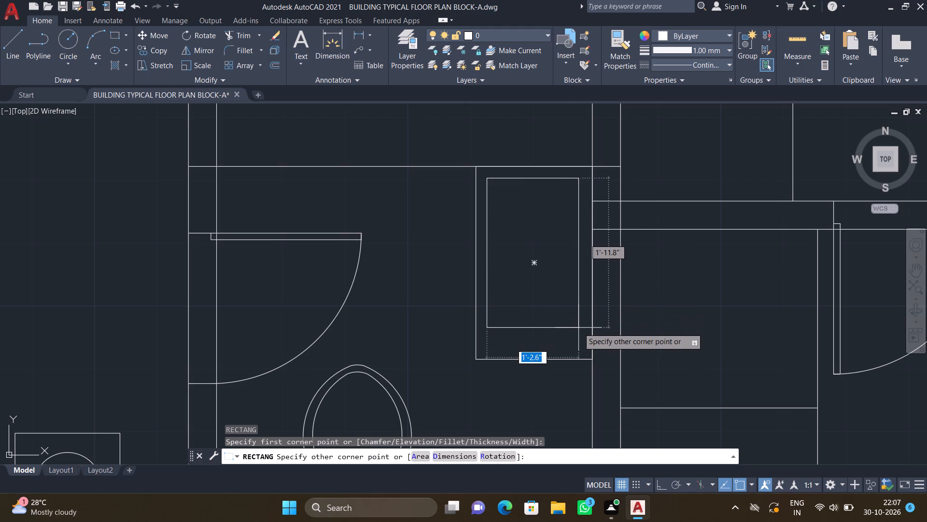
scroll(578, 328, "up", 1)
scroll(574, 335, "down", 1)
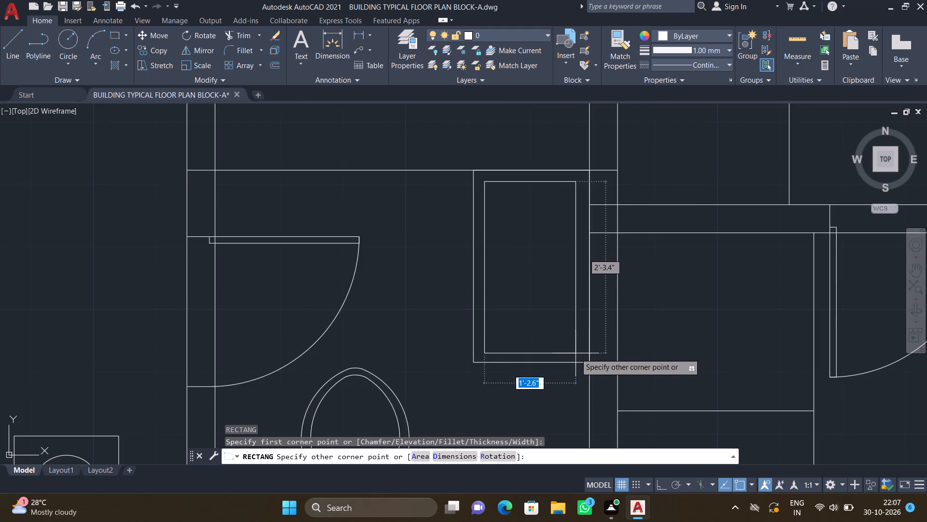
left_click(576, 351)
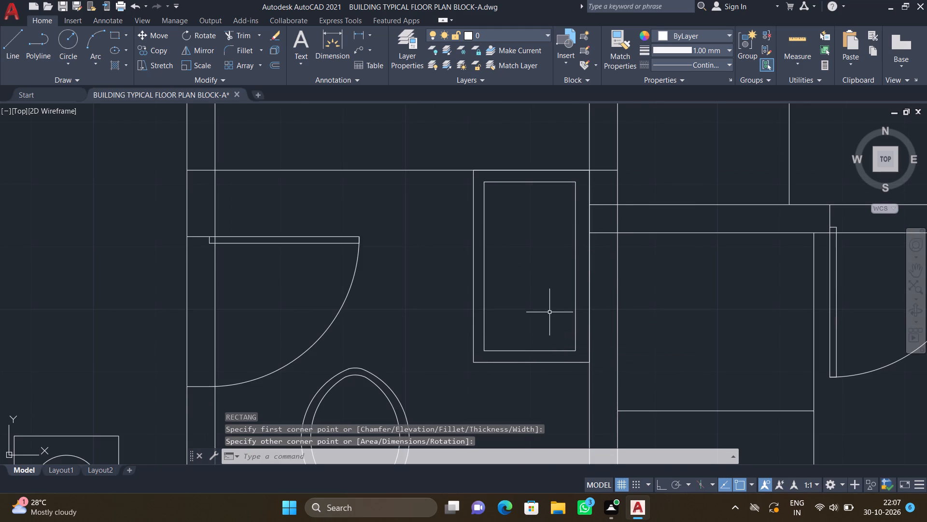
Fillet all four corners of the inner basin rectangle with the 3" radius.
key("f")
key("Return")
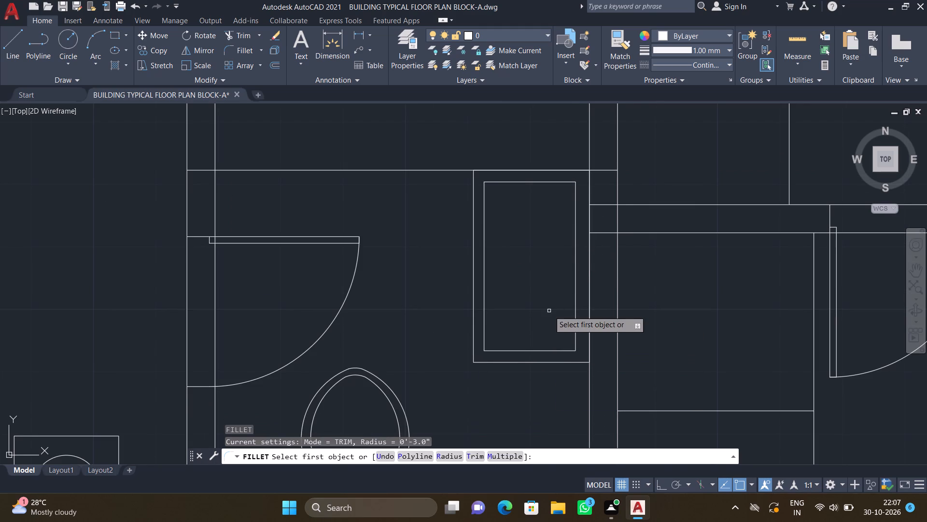
left_click(539, 181)
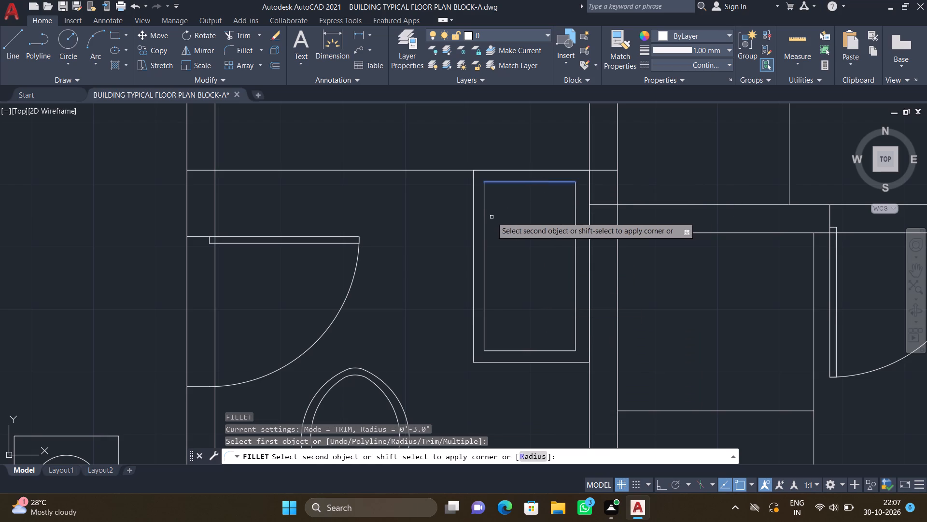
left_click(486, 203)
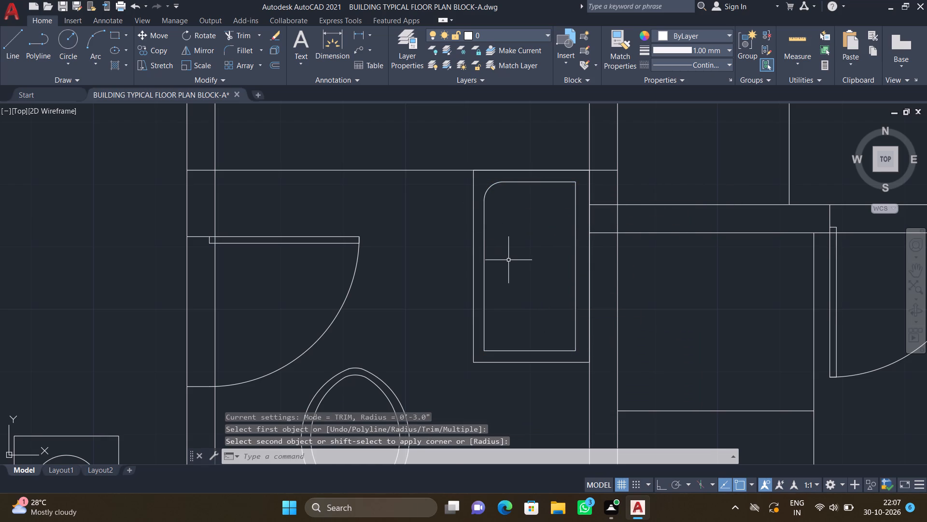
key("space")
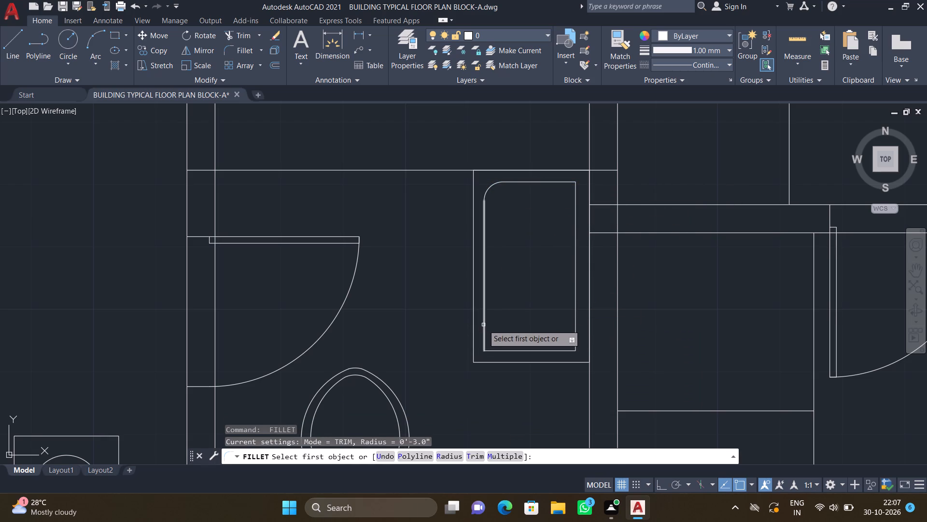
left_click(483, 322)
left_click(505, 350)
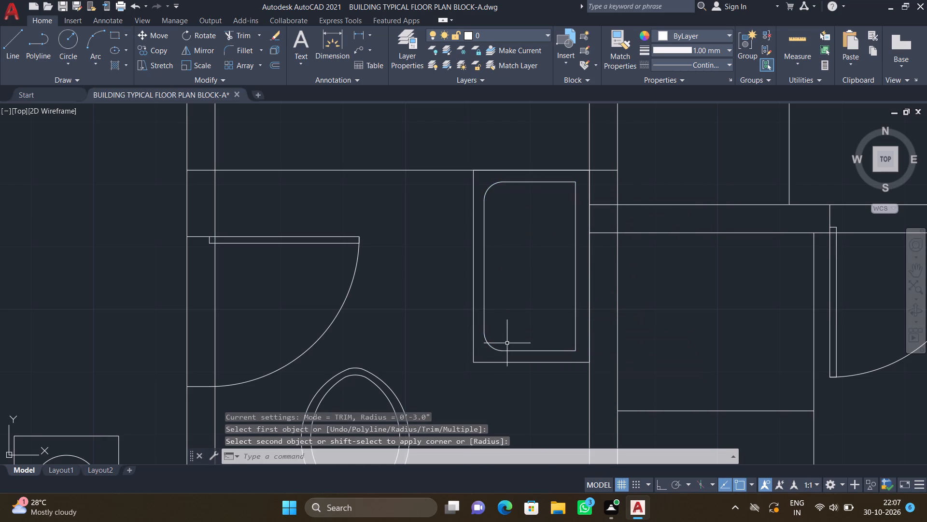
key("space")
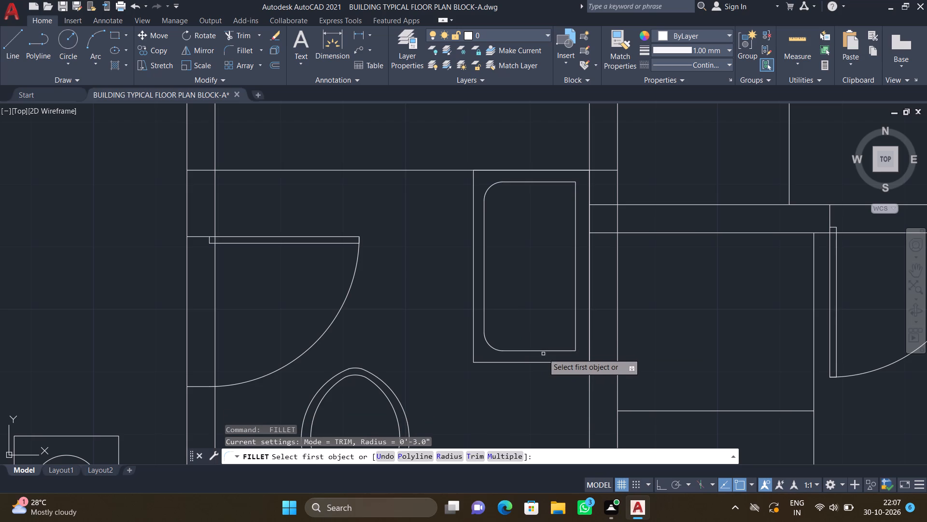
left_click_drag(543, 350, 548, 354)
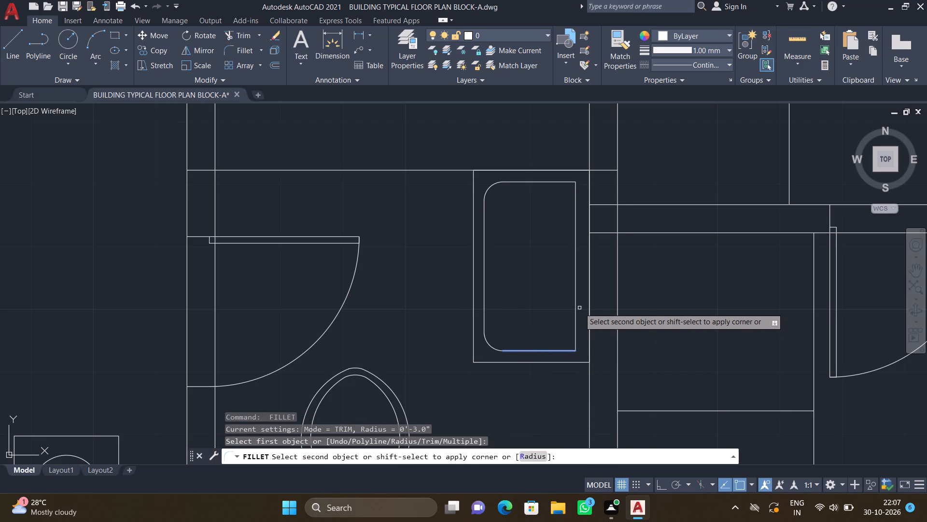
left_click(574, 297)
left_click(575, 301)
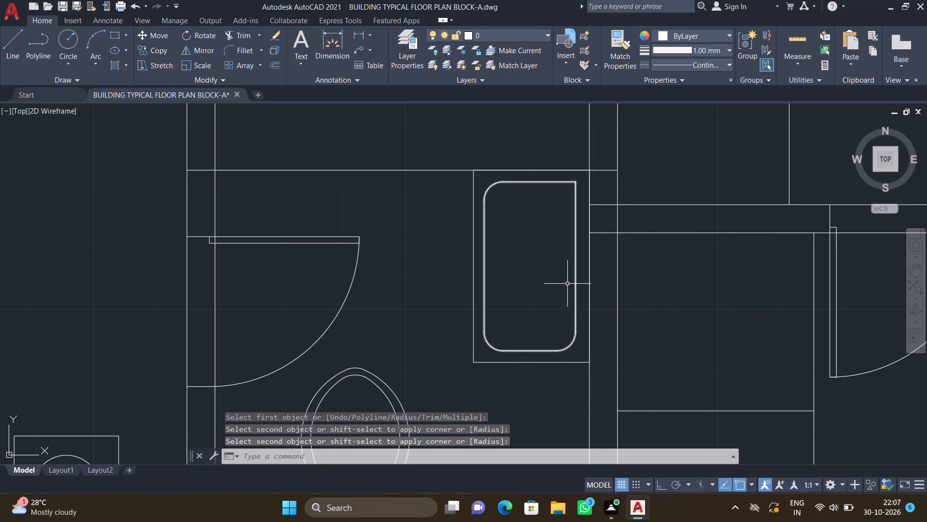
key("space")
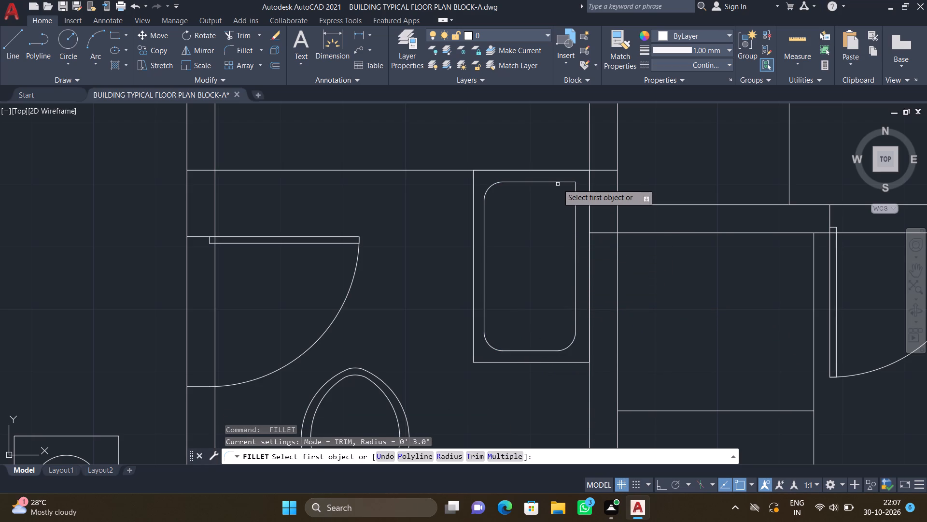
left_click(558, 182)
left_click(575, 222)
Draw a drain circle with a radius of about 1.7" at the centre of the rounded basin.
scroll(532, 243, "down", 1)
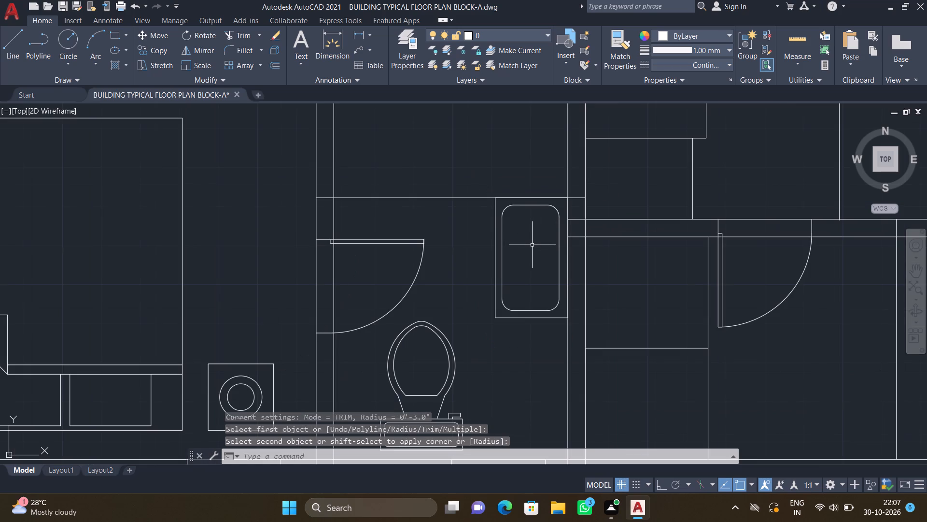
key("c")
key("Return")
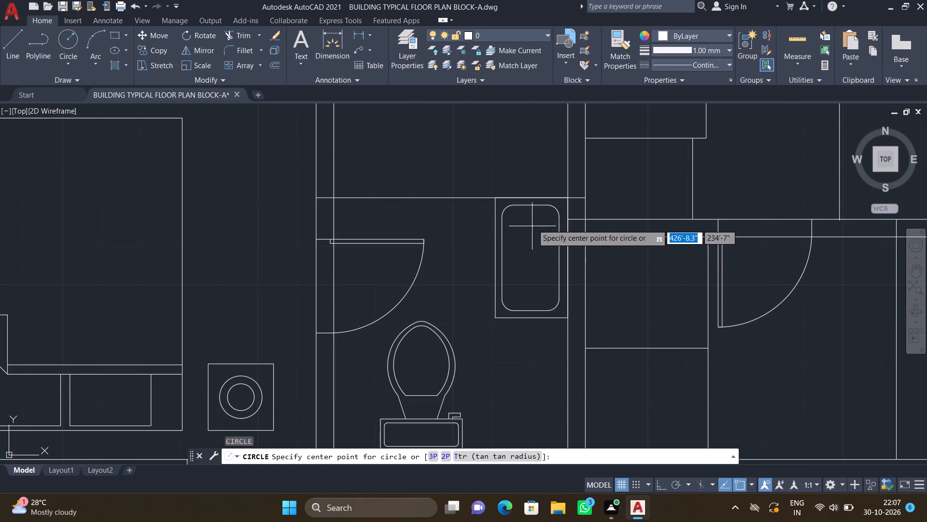
scroll(533, 224, "up", 1)
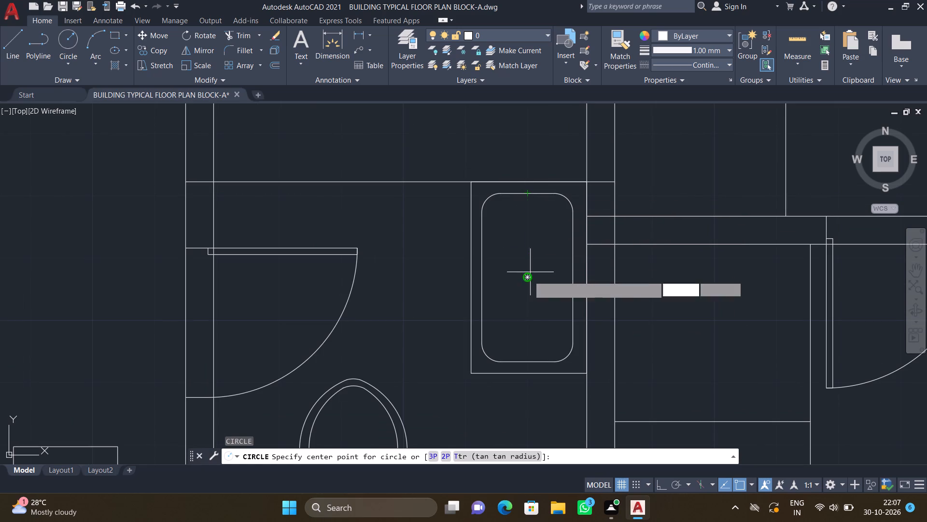
left_click(528, 278)
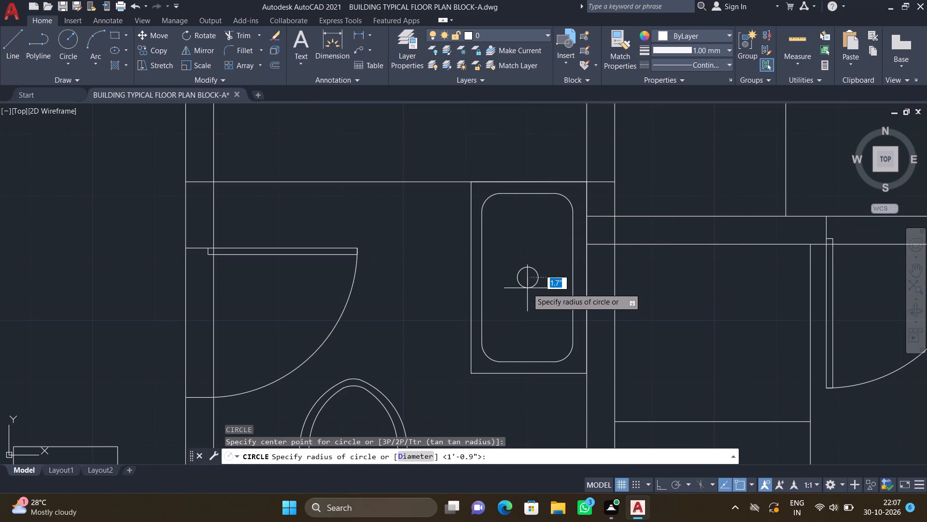
left_click(527, 288)
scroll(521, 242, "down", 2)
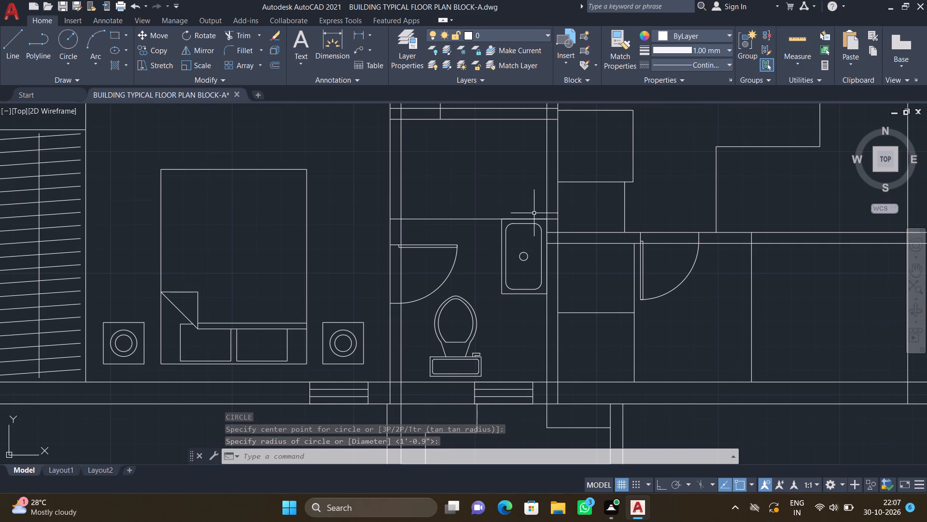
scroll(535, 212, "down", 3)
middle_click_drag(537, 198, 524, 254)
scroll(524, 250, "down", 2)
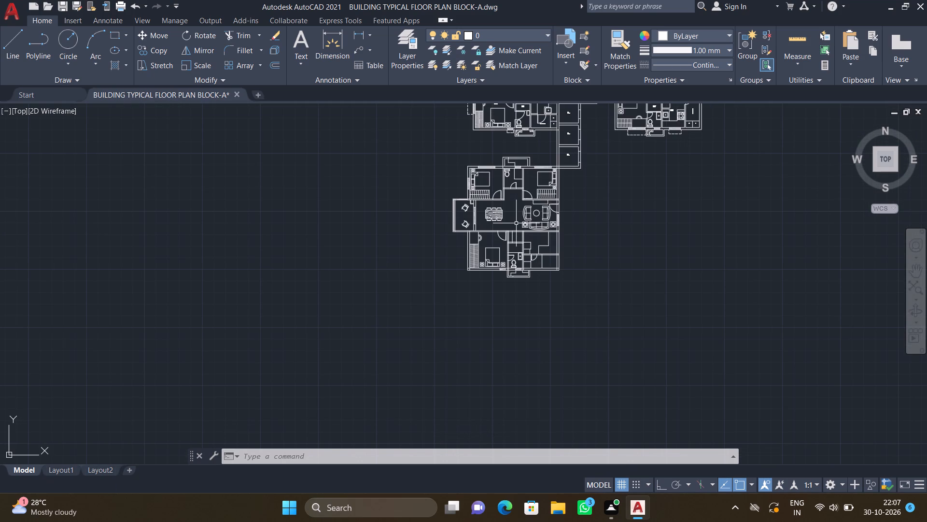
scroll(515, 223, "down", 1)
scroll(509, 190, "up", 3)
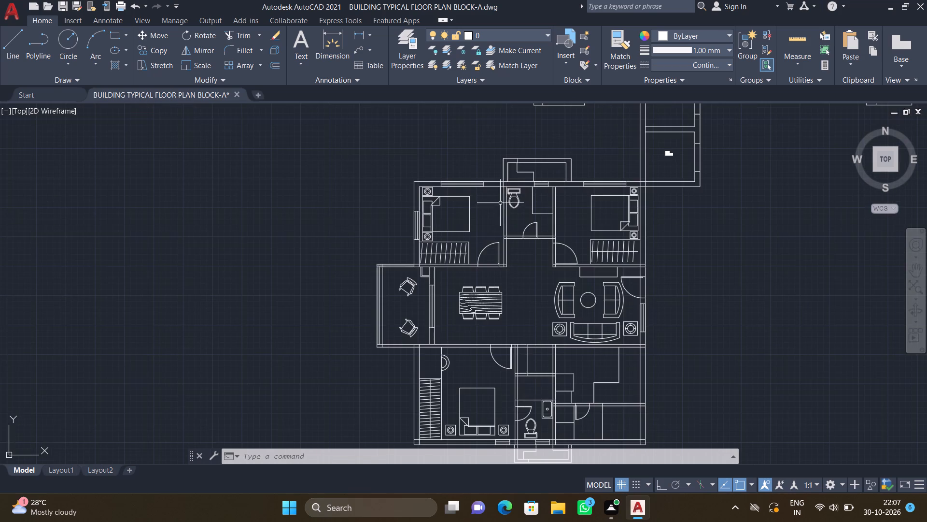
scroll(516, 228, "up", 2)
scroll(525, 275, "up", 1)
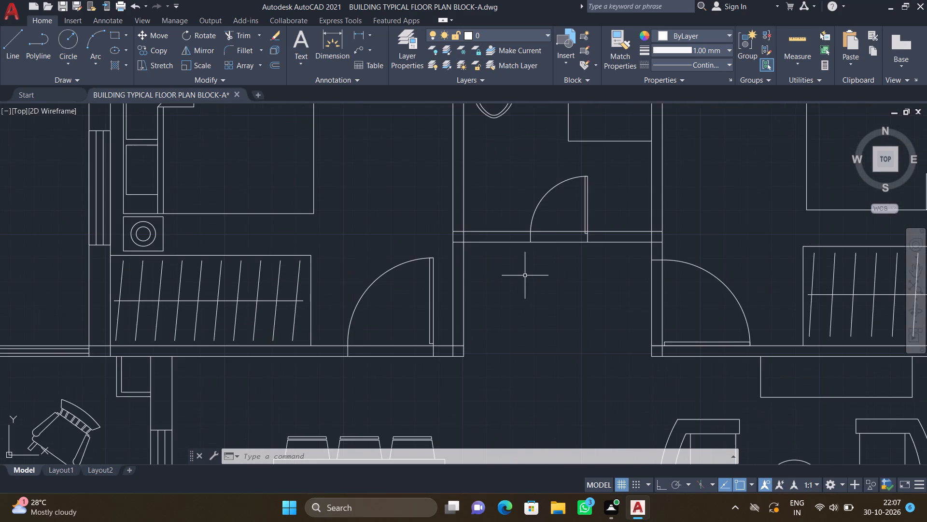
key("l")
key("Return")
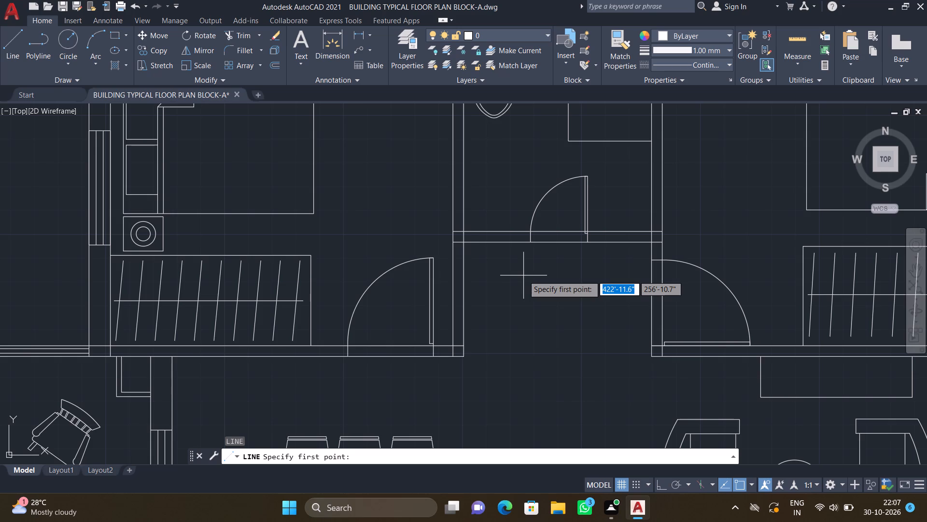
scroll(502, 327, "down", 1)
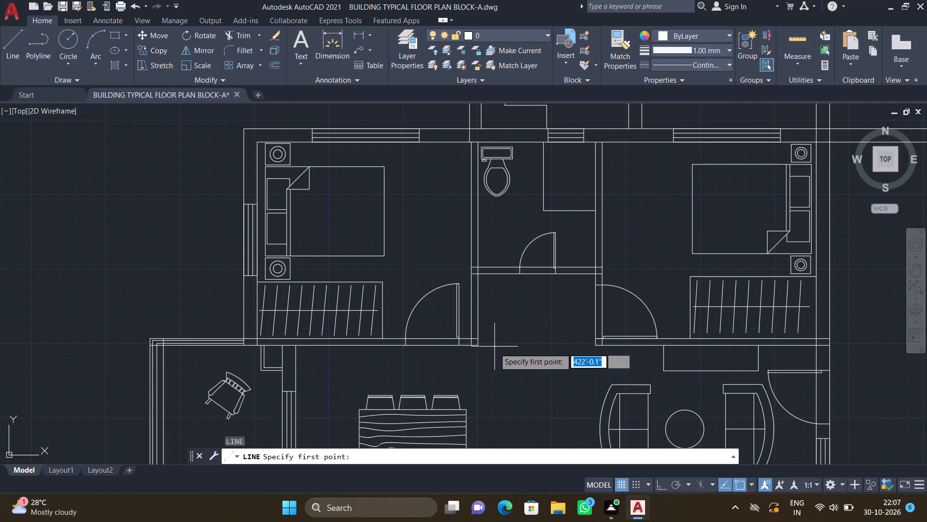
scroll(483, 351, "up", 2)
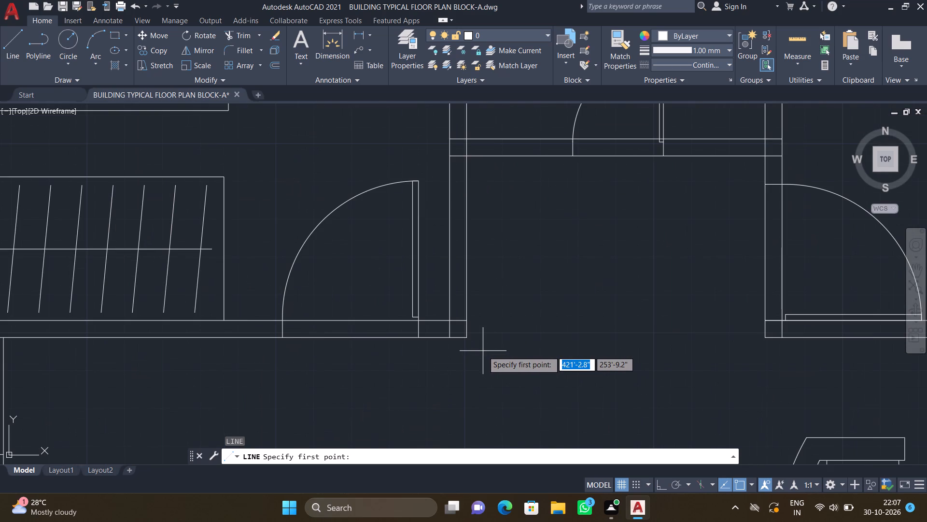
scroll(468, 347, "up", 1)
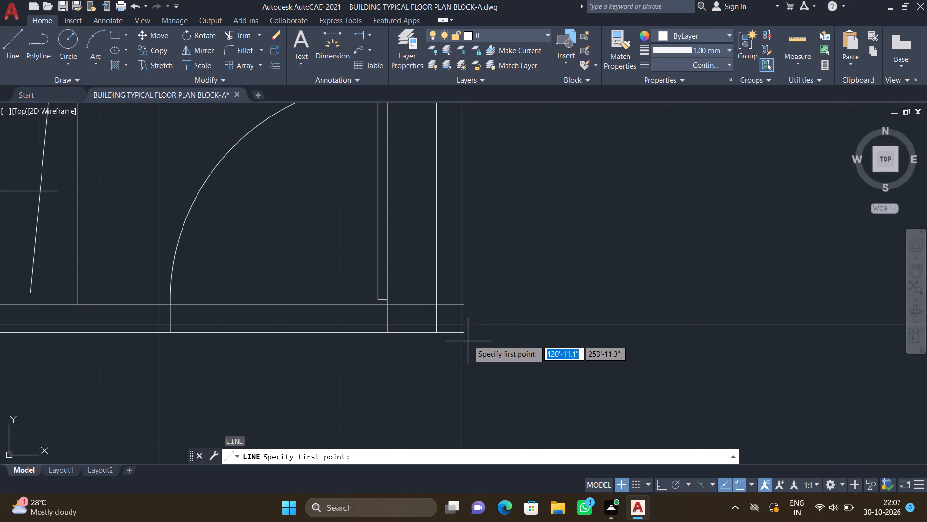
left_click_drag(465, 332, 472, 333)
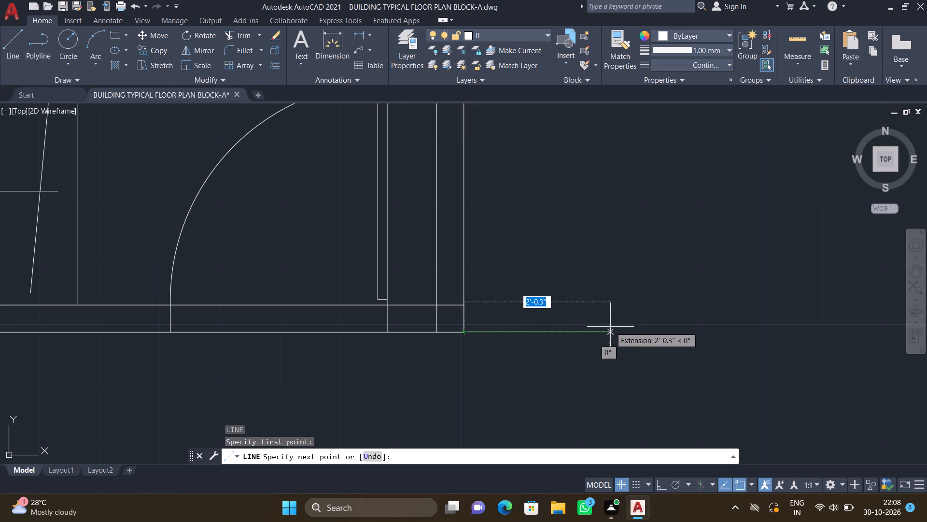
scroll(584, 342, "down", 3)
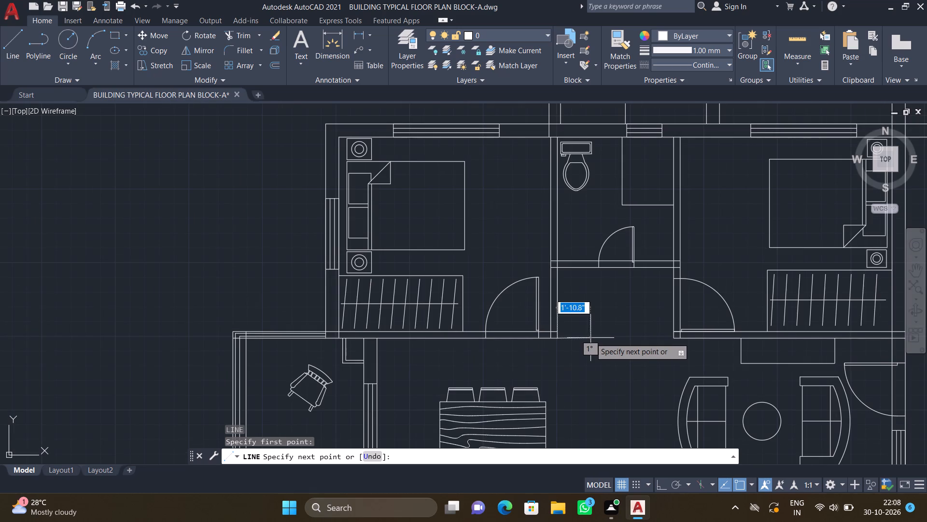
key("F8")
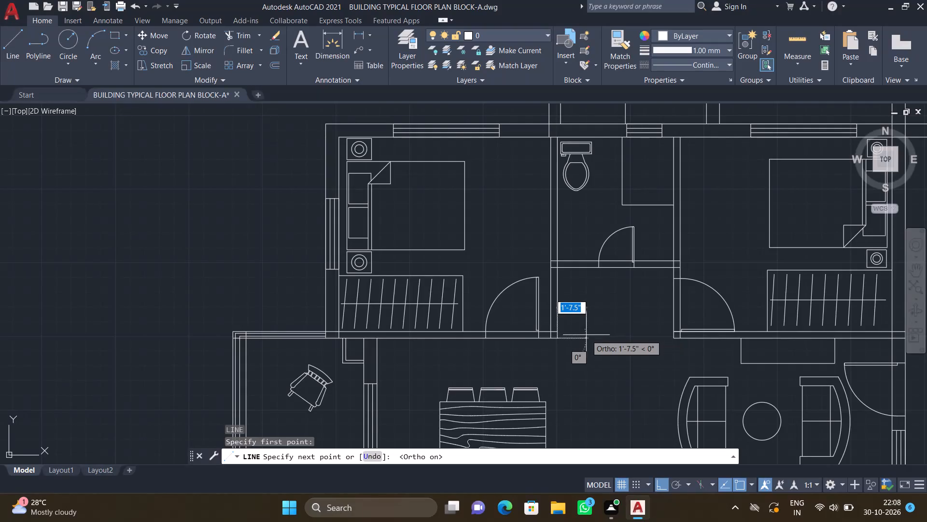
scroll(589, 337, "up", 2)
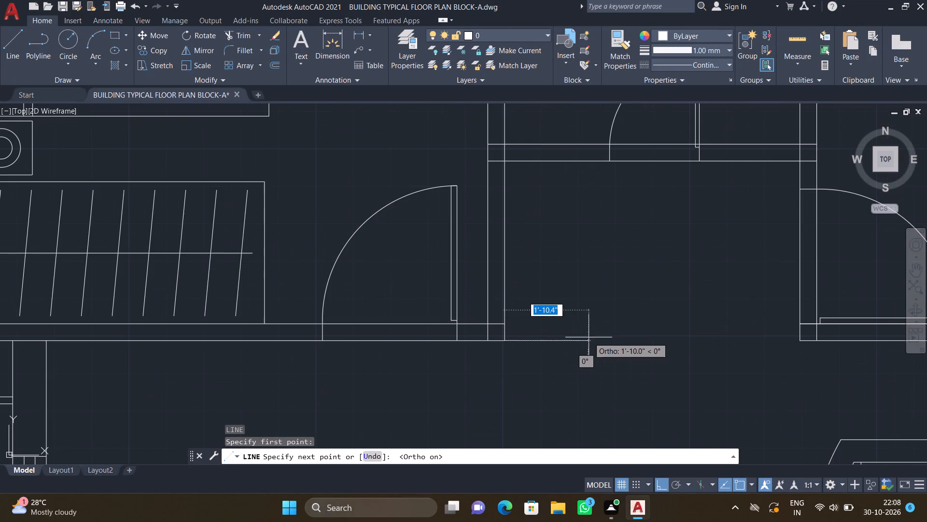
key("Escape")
Draw a washbasin counter rectangle about 1'-6" by 4' along the passage's left wall, from its upper-left corner to the wall's lower end.
type("REC")
key("Return")
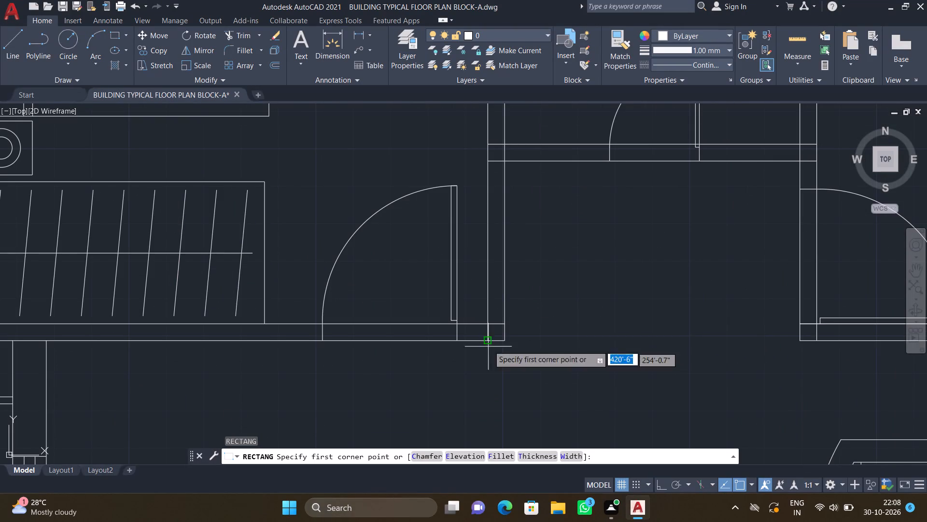
scroll(501, 158, "up", 1)
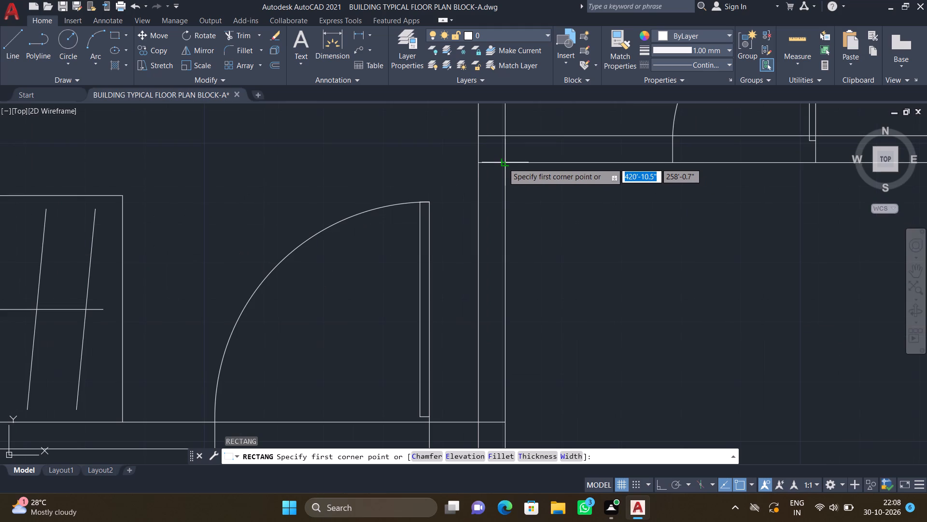
left_click_drag(505, 163, 514, 175)
scroll(558, 246, "down", 3)
scroll(591, 295, "up", 2)
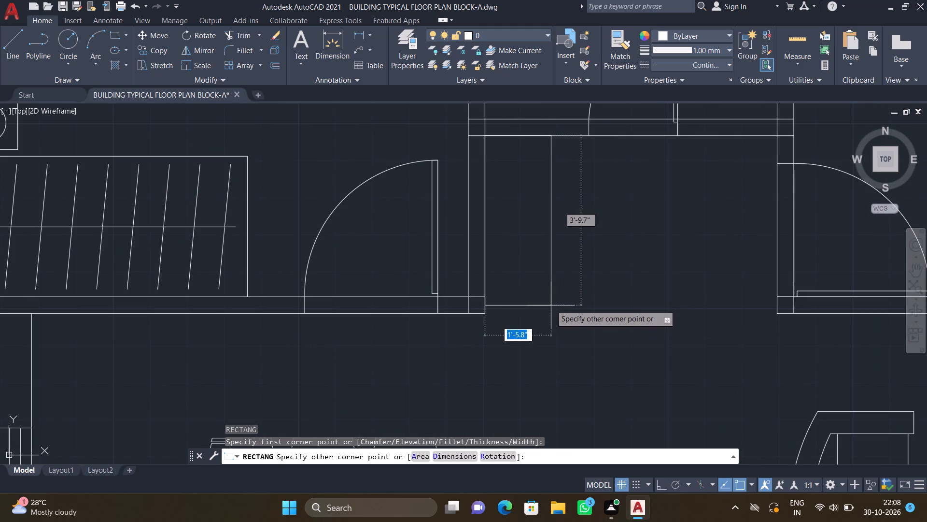
scroll(550, 307, "up", 2)
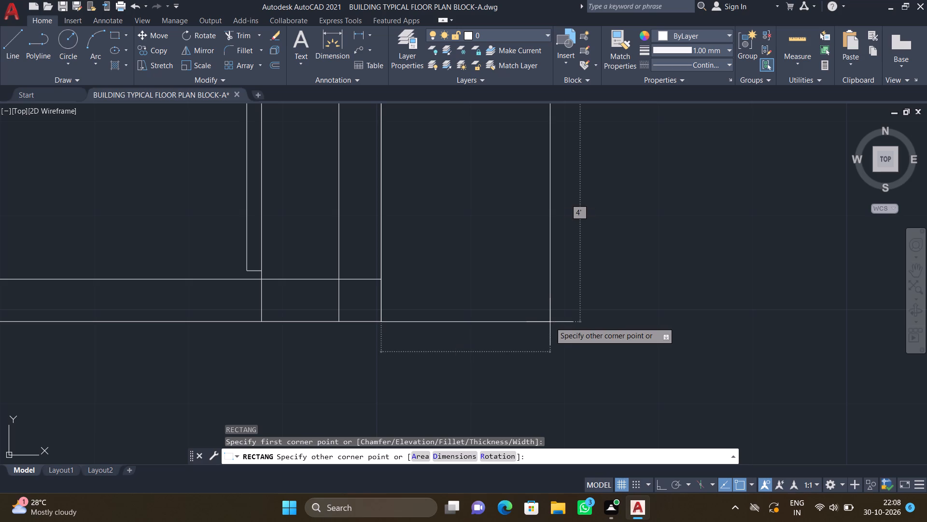
left_click(550, 322)
Draw an inner basin rectangle about 1'-2.5" by 3'-7.3" inside the passage counter, inset from its edges.
scroll(522, 272, "down", 2)
scroll(494, 150, "up", 2)
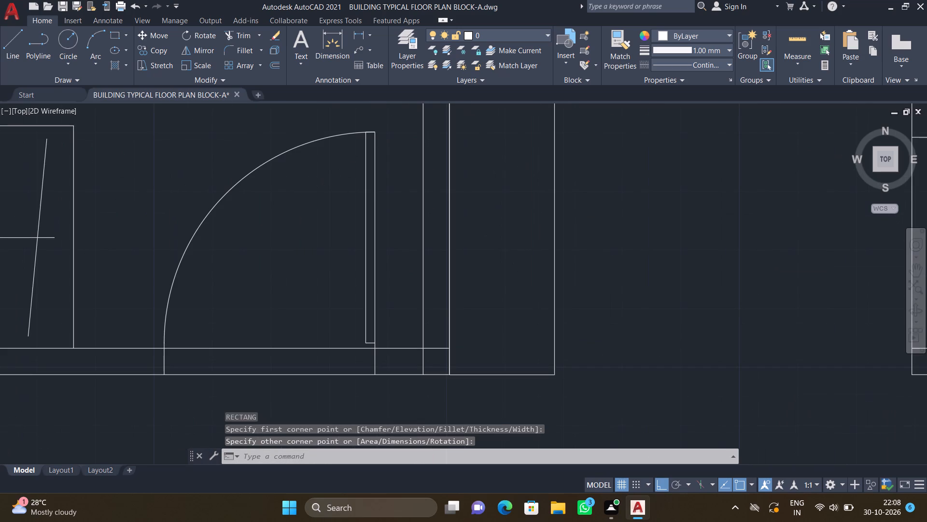
type("REC")
key("Return")
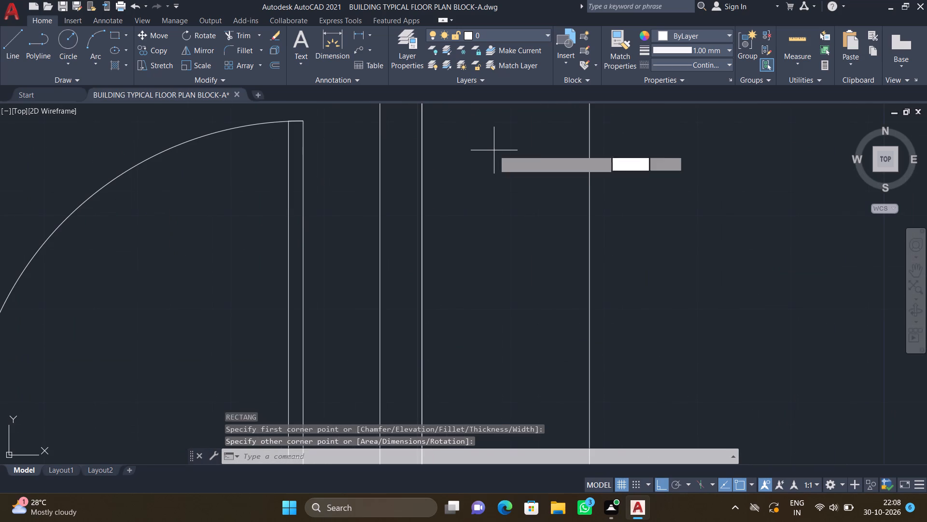
scroll(485, 184, "down", 4)
scroll(476, 180, "up", 2)
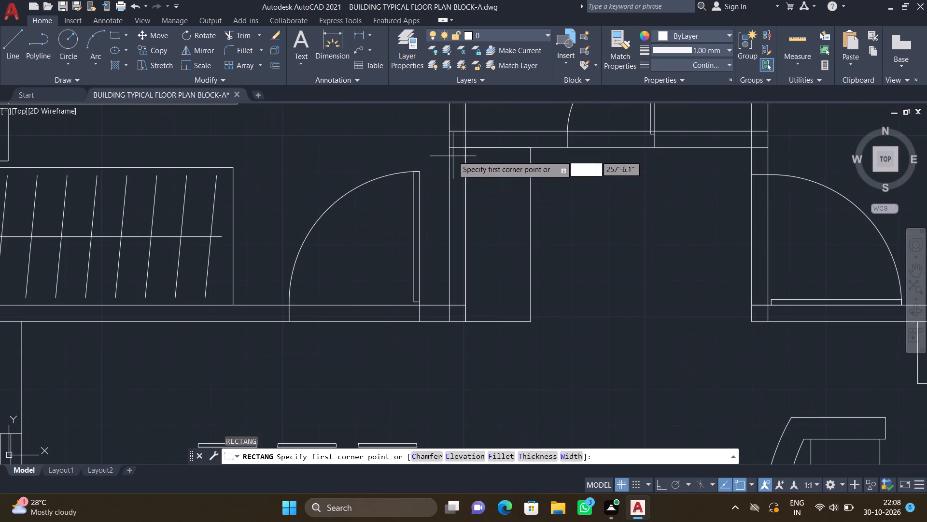
scroll(474, 167, "up", 2)
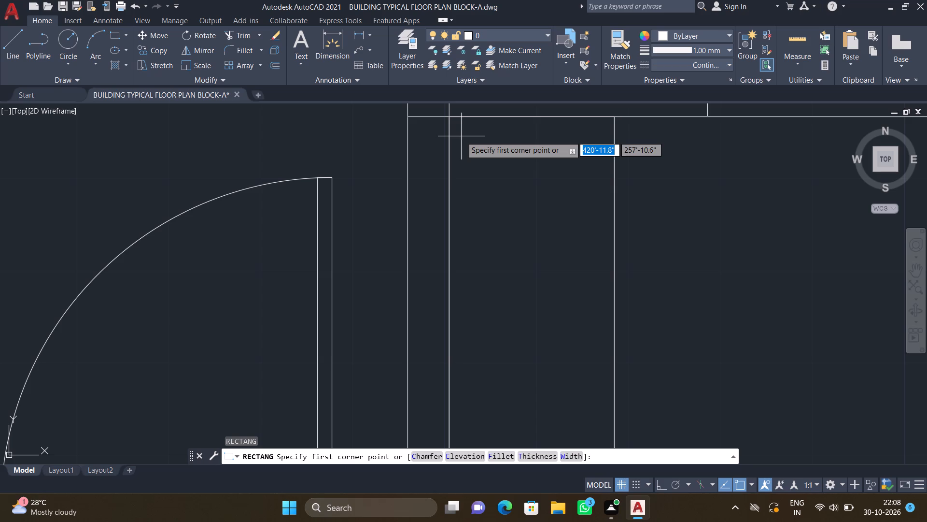
left_click_drag(464, 132, 467, 147)
scroll(490, 210, "down", 2)
scroll(524, 297, "up", 1)
scroll(523, 325, "down", 2)
scroll(529, 336, "up", 2)
scroll(525, 336, "down", 1)
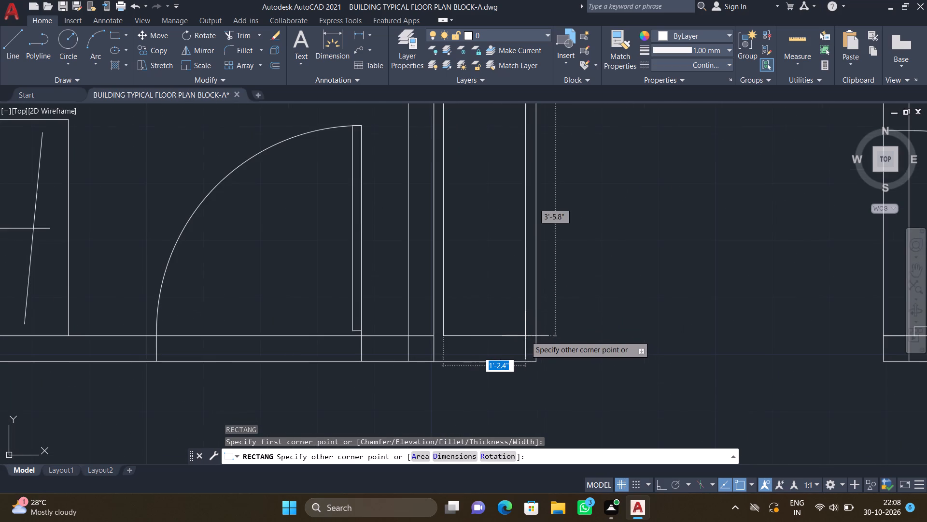
scroll(522, 342, "up", 1)
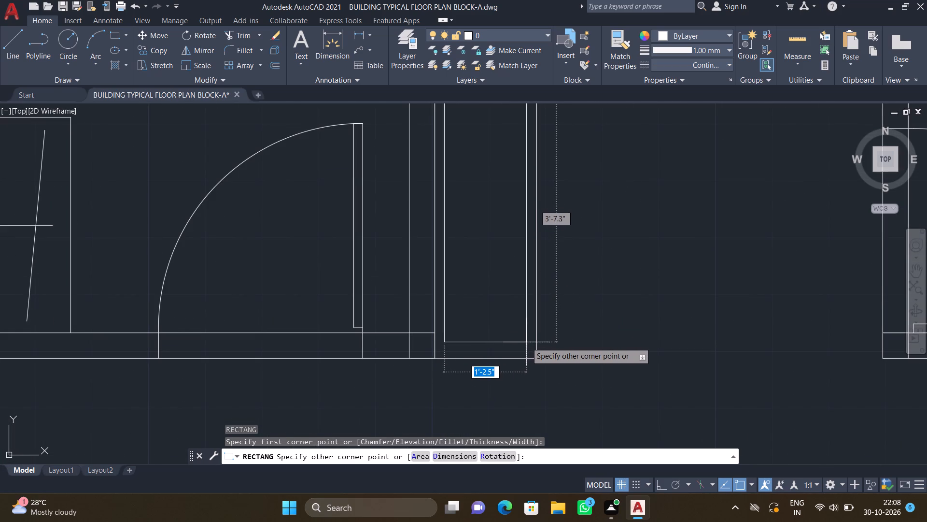
left_click(526, 342)
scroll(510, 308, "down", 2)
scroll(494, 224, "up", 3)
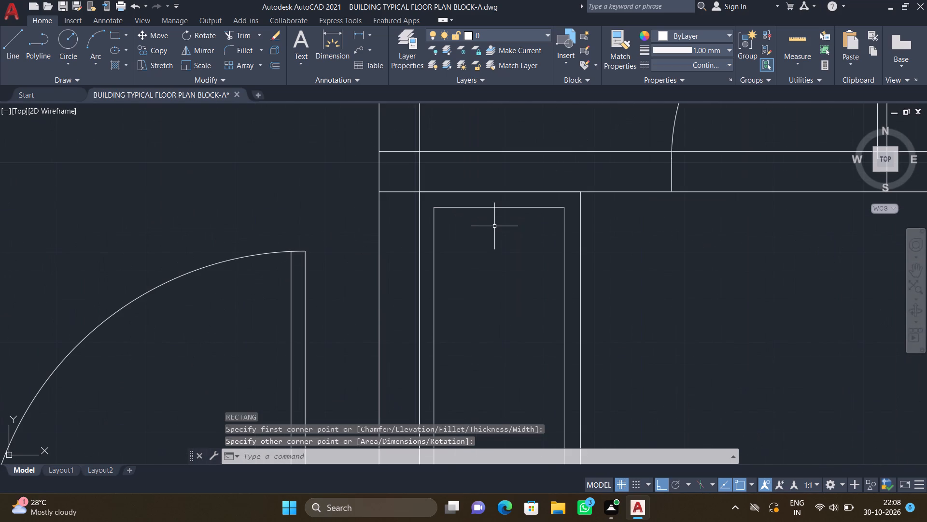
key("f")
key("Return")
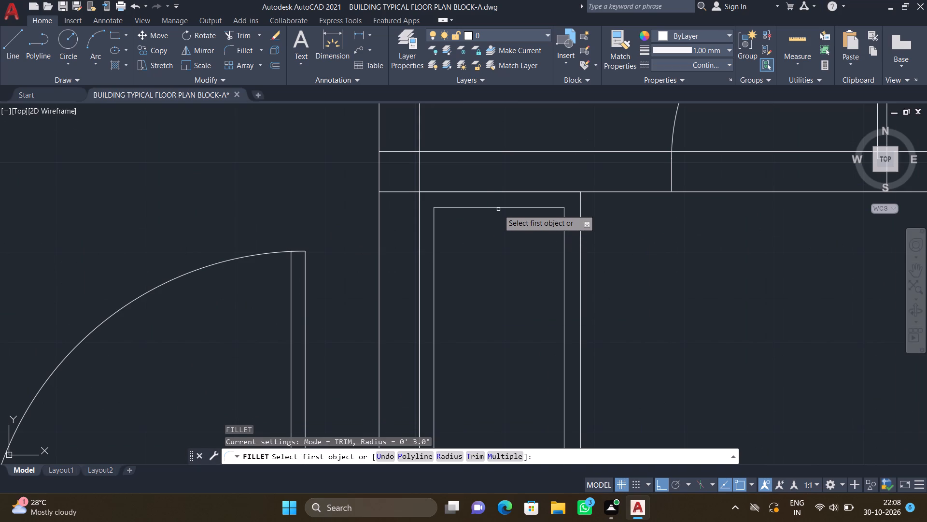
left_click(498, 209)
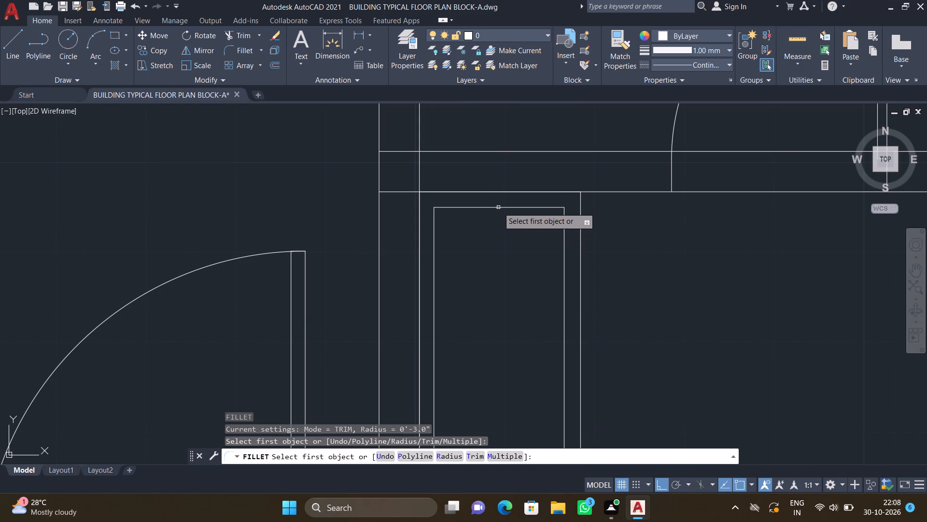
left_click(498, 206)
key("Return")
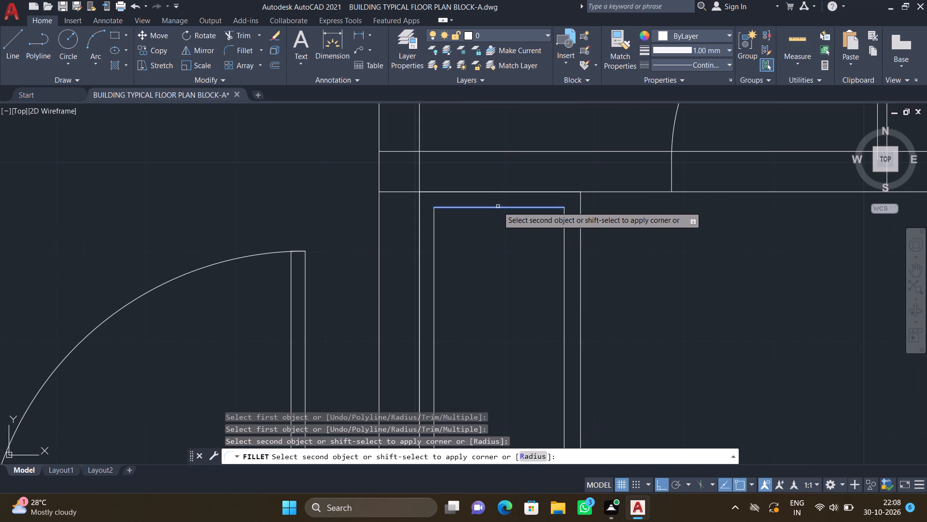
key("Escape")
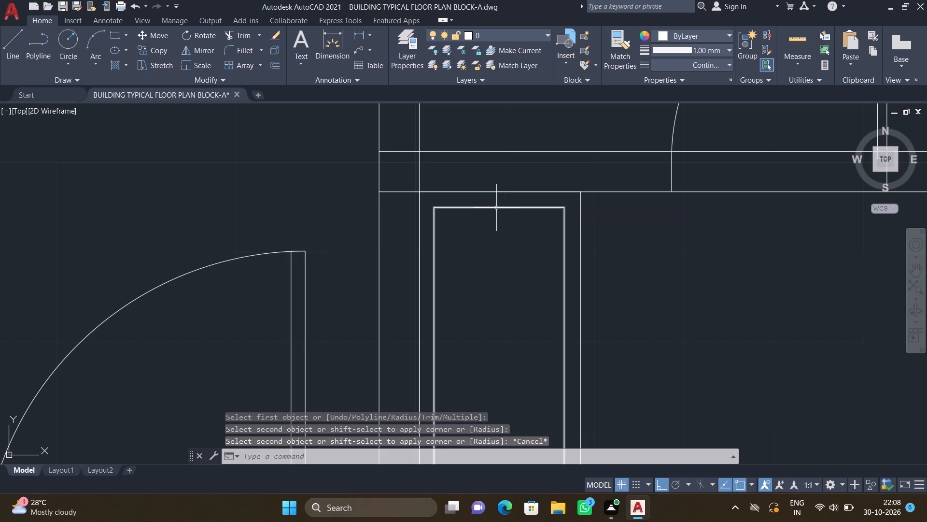
Fillet the two upper corners of the passage's inner basin rectangle with the 3" radius.
key("f")
key("Return")
scroll(495, 215, "up", 2)
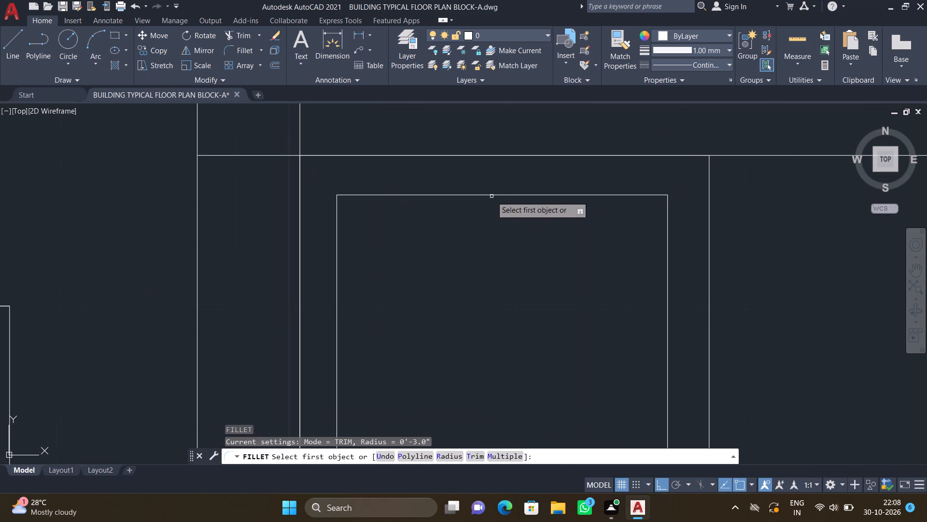
left_click(492, 195)
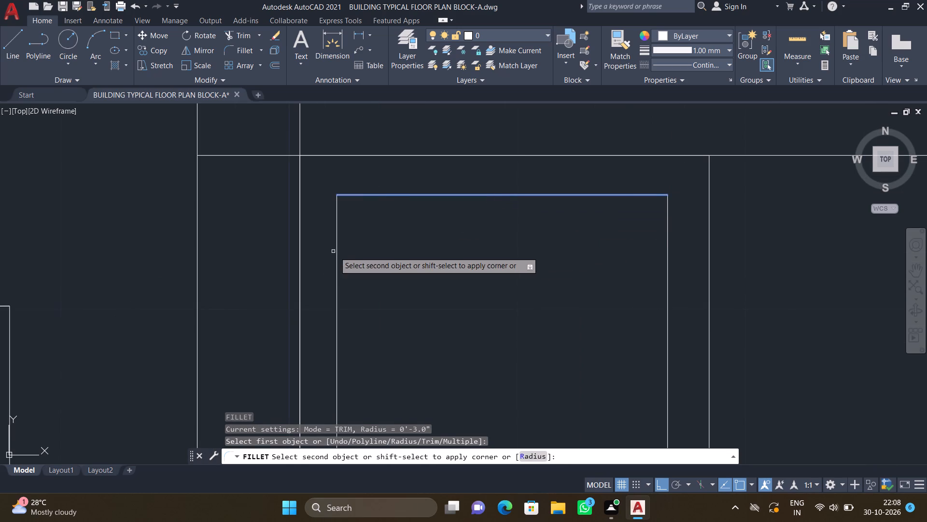
left_click(336, 252)
scroll(360, 252, "down", 3)
key("space")
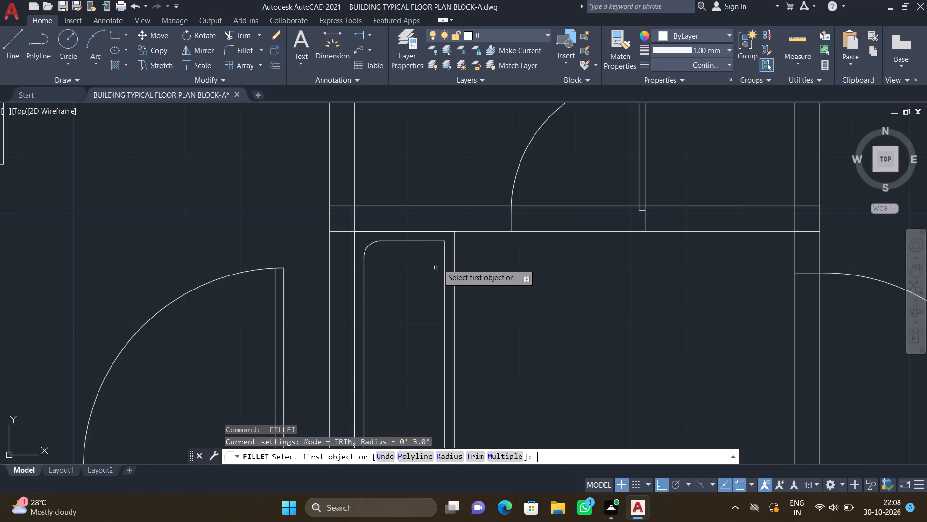
scroll(439, 237, "up", 2)
left_click(434, 247)
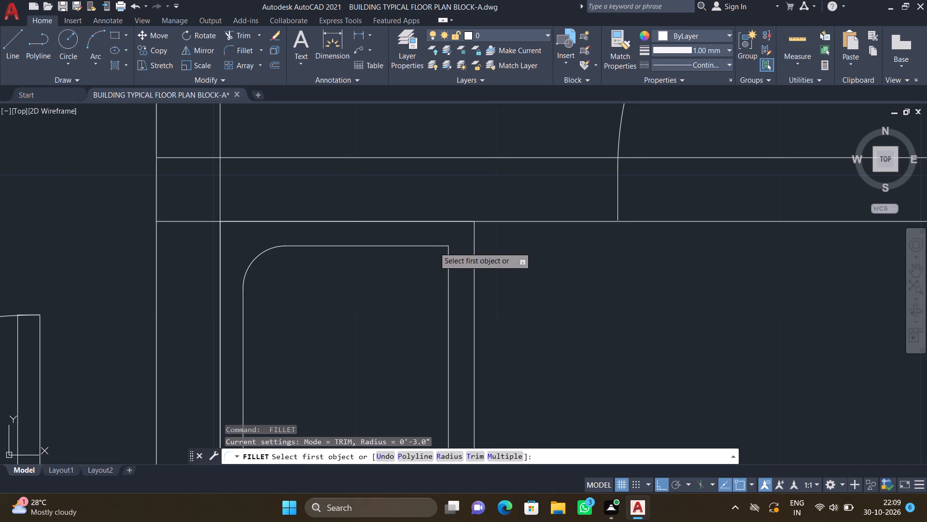
left_click(447, 270)
Fillet the two lower corners of the passage's inner basin rectangle with the 3" radius.
scroll(433, 277, "down", 3)
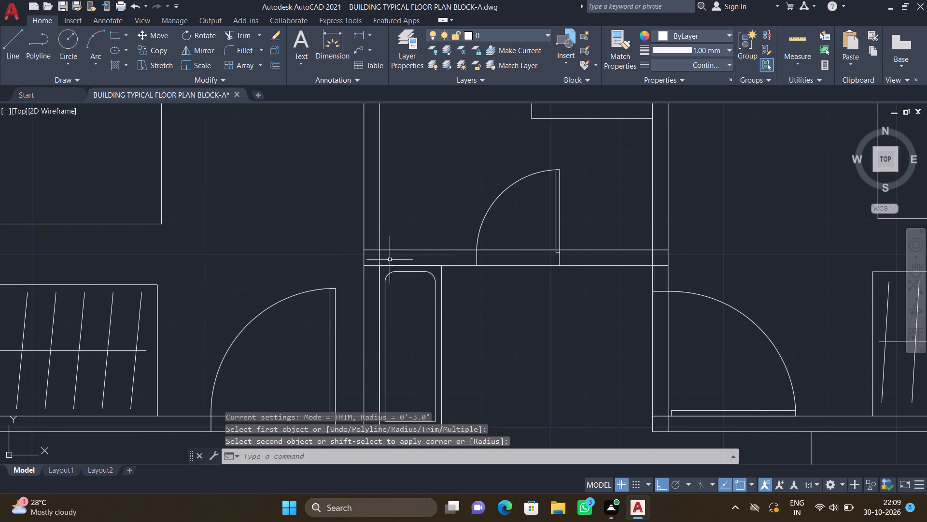
scroll(392, 261, "down", 2)
scroll(393, 349, "up", 3)
key("space")
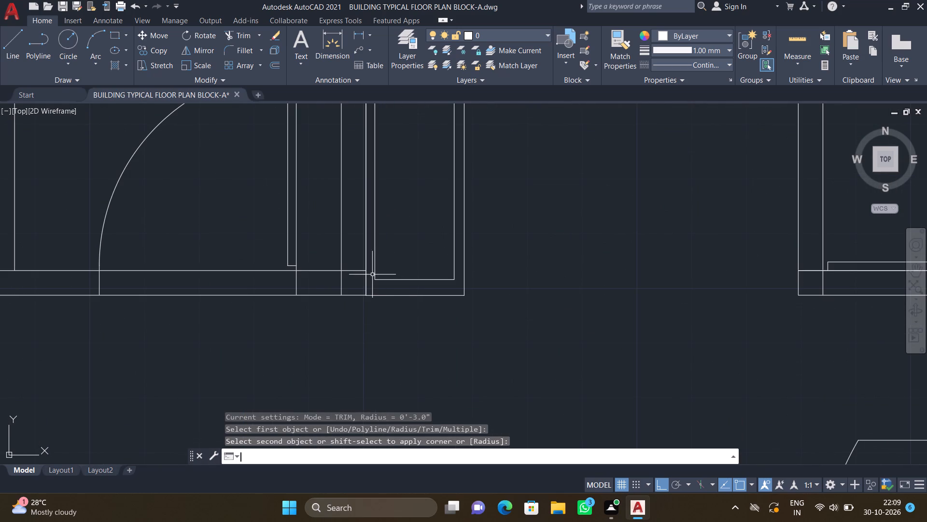
scroll(367, 272, "up", 2)
left_click_drag(382, 267, 389, 274)
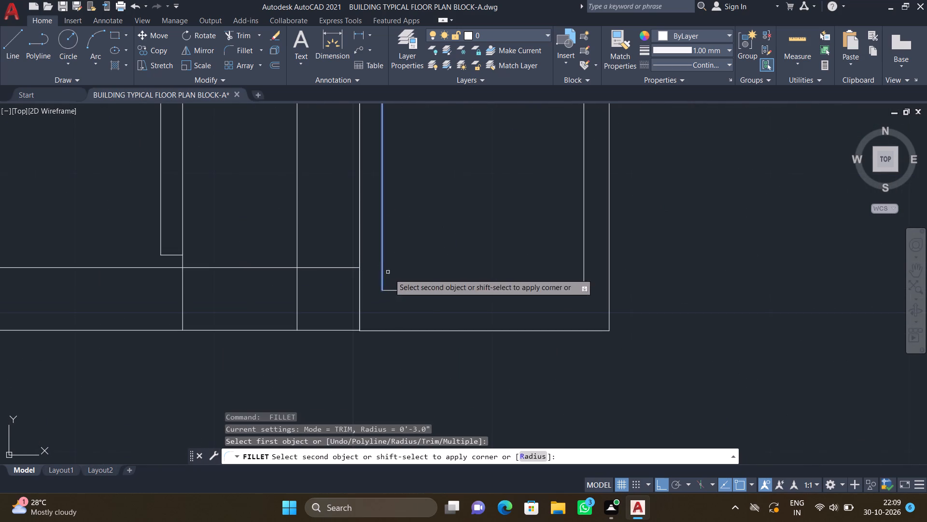
left_click(441, 291)
scroll(449, 280, "down", 2)
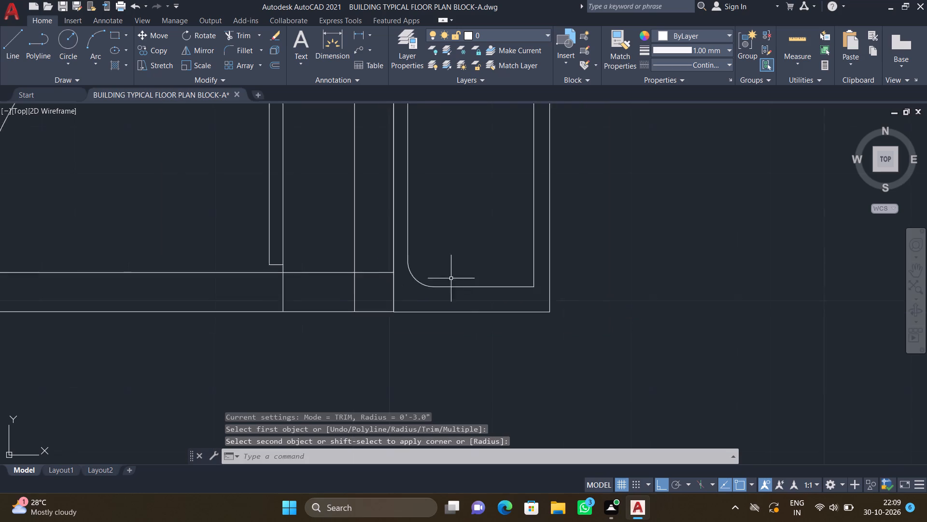
key("space")
scroll(502, 278, "up", 2)
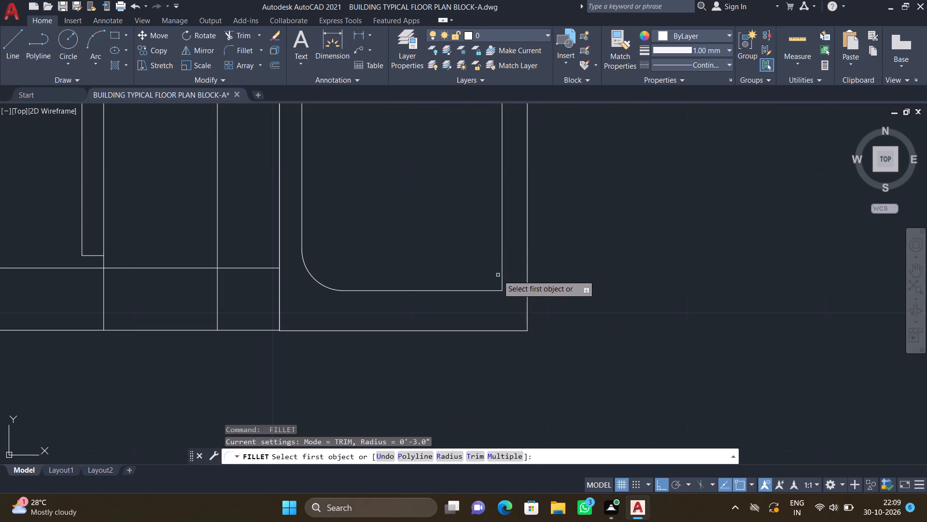
left_click(501, 271)
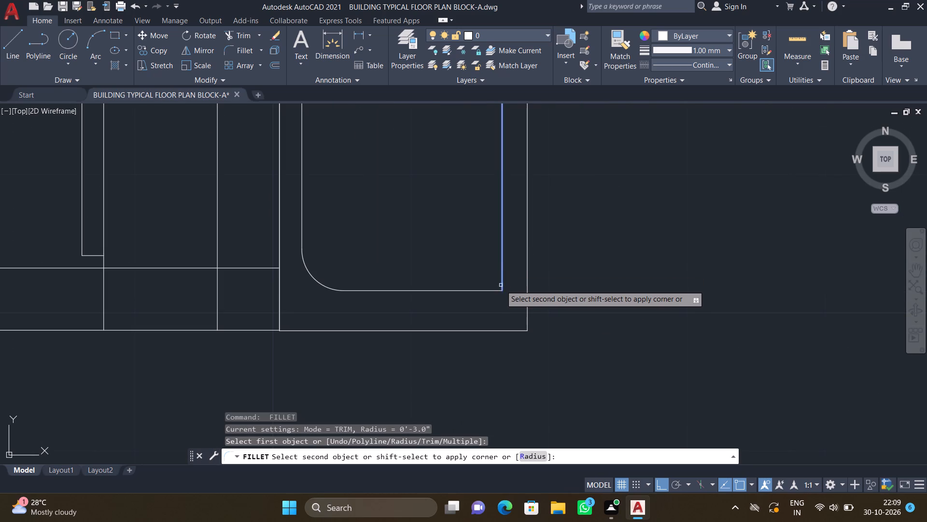
left_click(487, 291)
Draw a small drain circle at the centre of the passage's rounded basin.
scroll(472, 266, "down", 4)
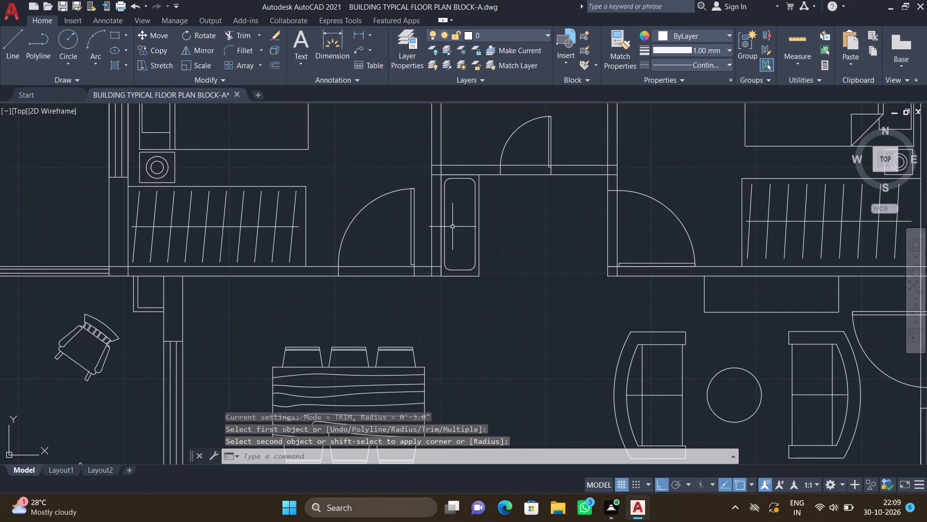
key("c")
key("Return")
scroll(455, 224, "up", 2)
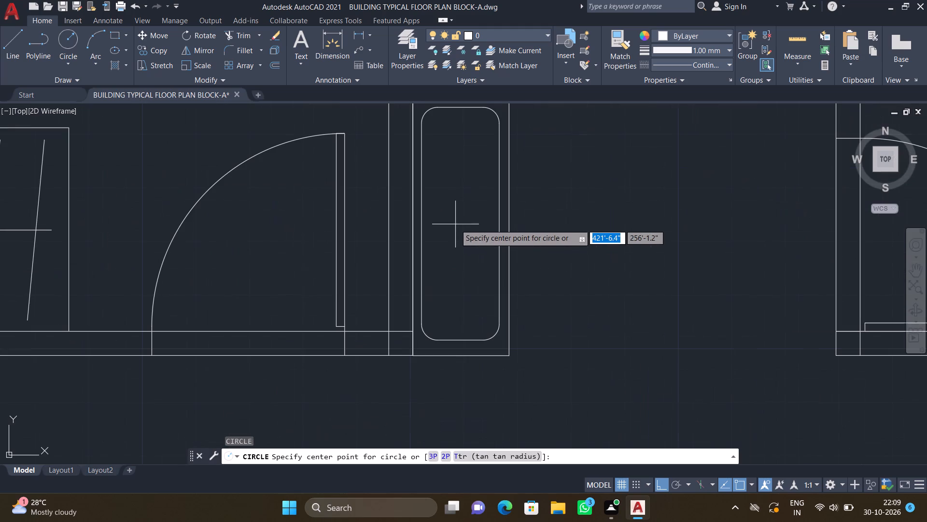
scroll(463, 135, "down", 2)
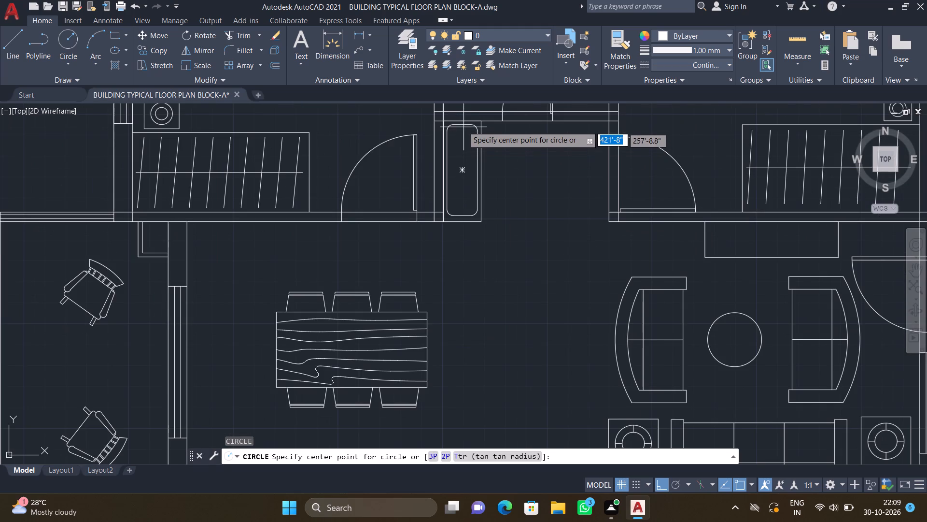
scroll(456, 177, "up", 2)
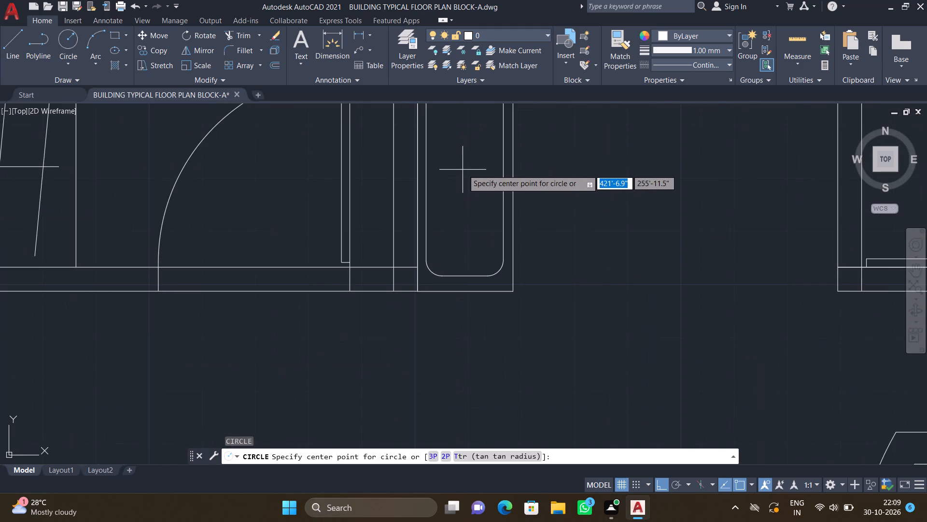
scroll(467, 155, "down", 2)
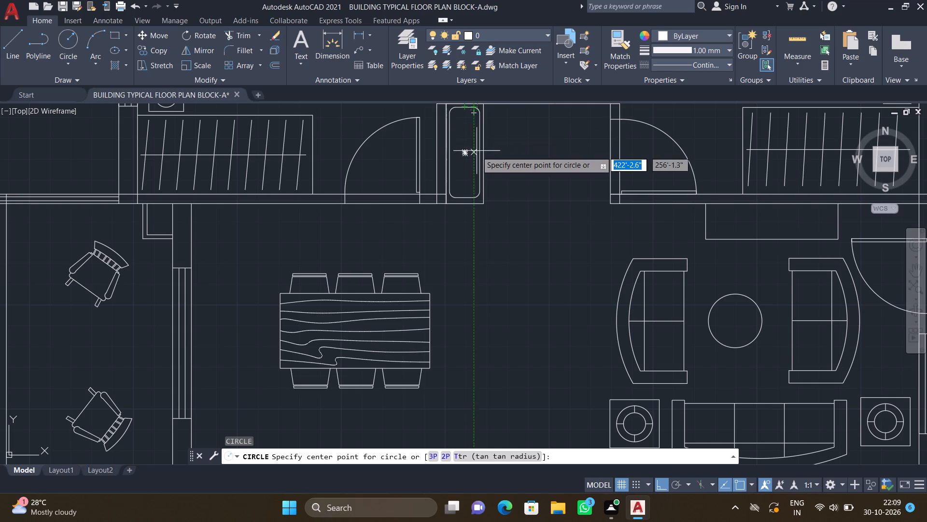
left_click(463, 156)
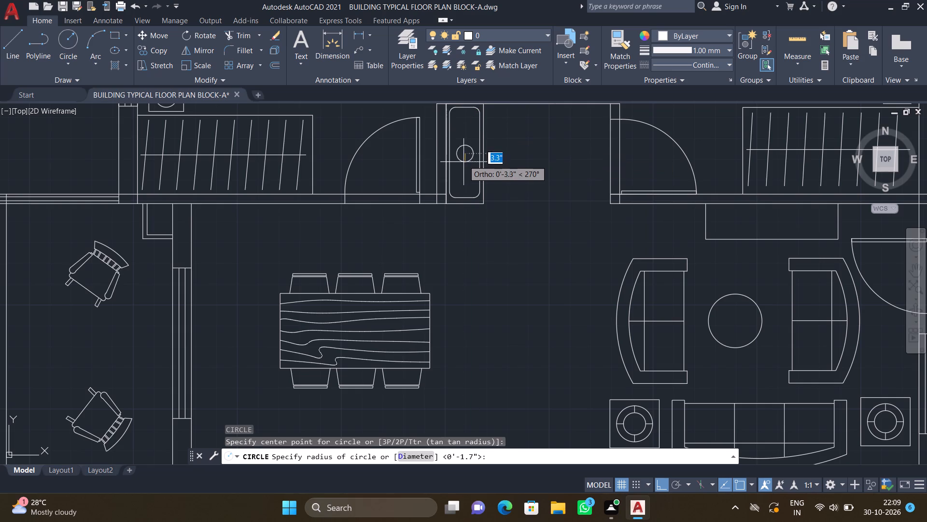
scroll(463, 163, "up", 2)
left_click(461, 154)
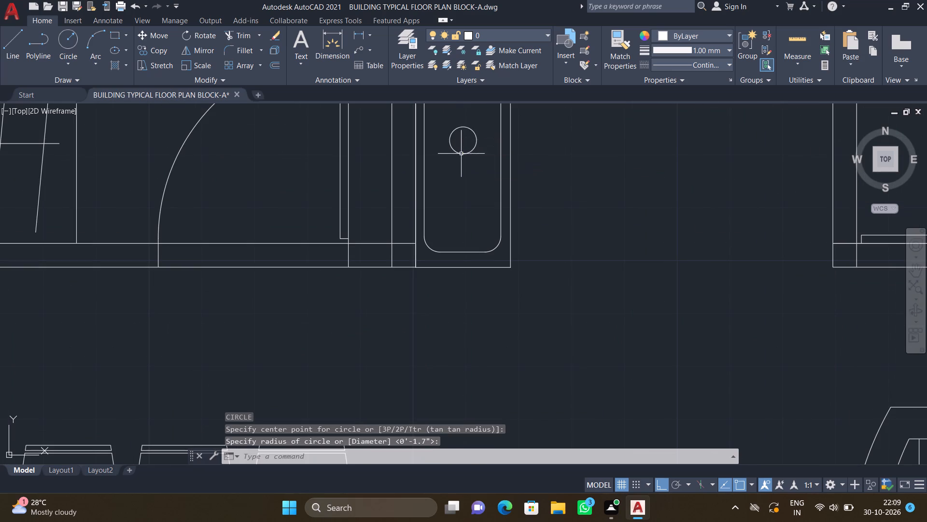
Draw a washbasin counter rectangle about 1'-7" by 2'-4" in the lower-left corner of the bathroom between the two upper bedrooms.
scroll(460, 148, "down", 3)
middle_click_drag(465, 146, 465, 326)
scroll(465, 324, "down", 2)
scroll(468, 284, "up", 3)
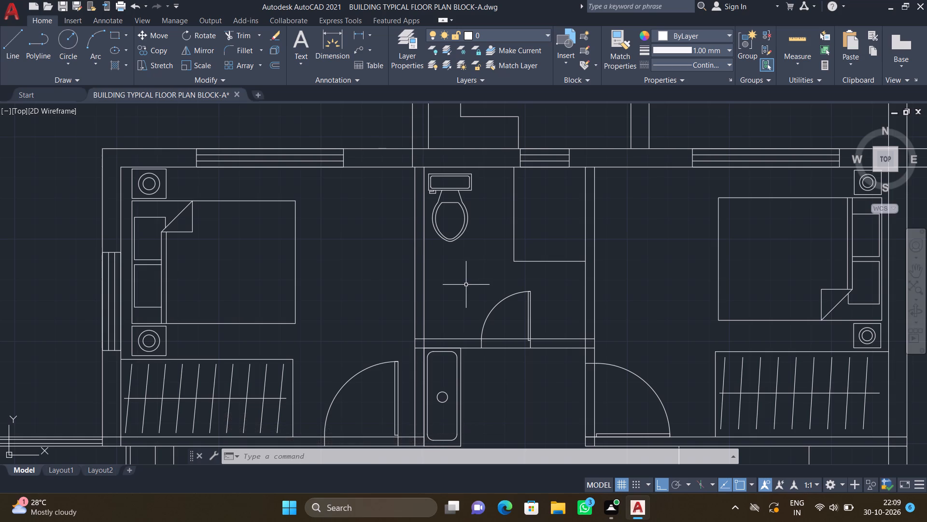
type("REC")
key("Return")
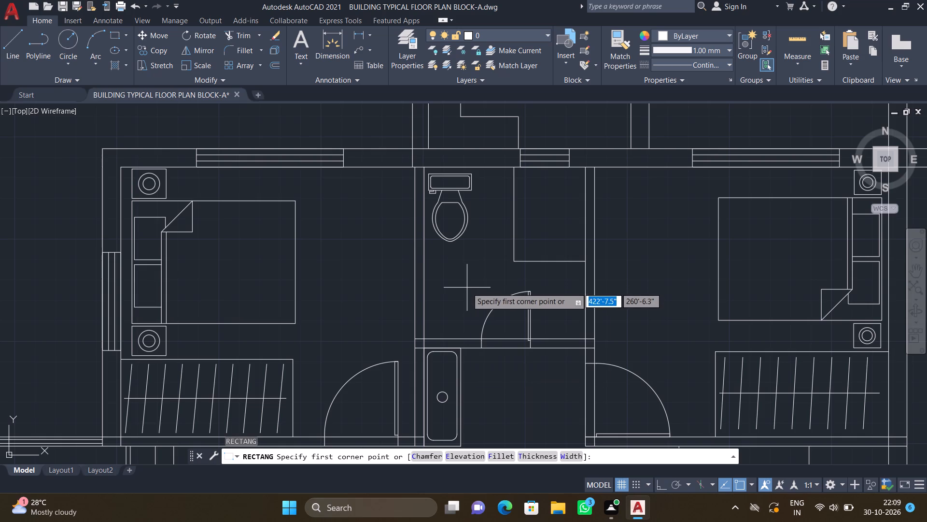
scroll(428, 343, "up", 1)
left_click_drag(422, 336, 425, 332)
scroll(488, 242, "up", 2)
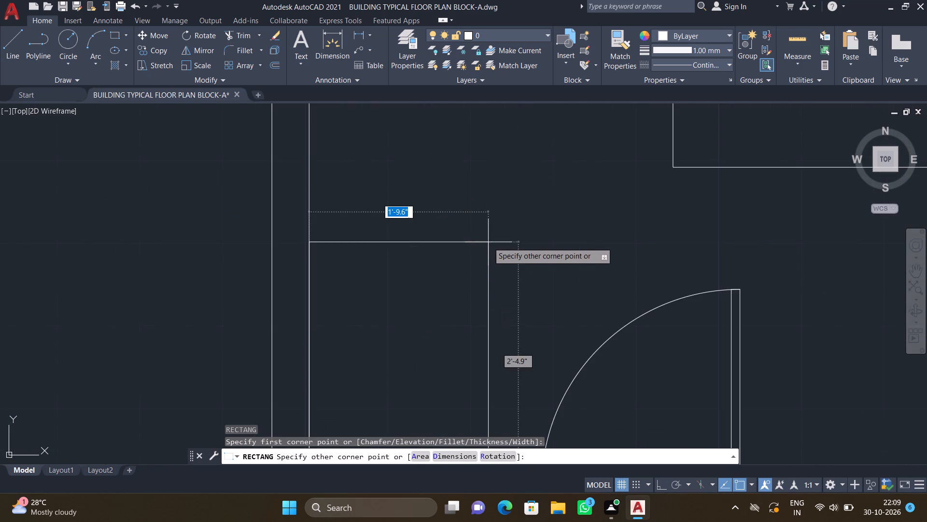
scroll(483, 250, "down", 1)
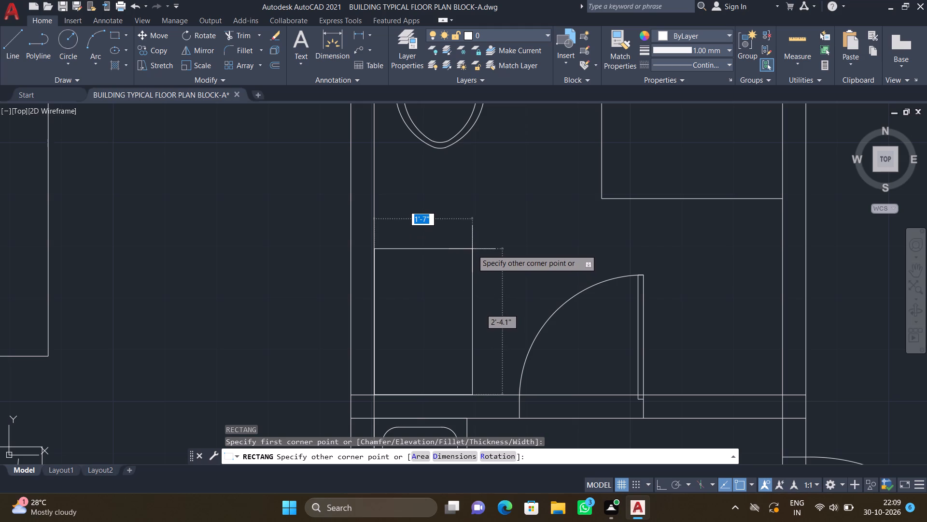
left_click(472, 249)
Draw an inner basin rectangle about 1'-4" by 2'-0.5" inside the bathroom counter, inset from its edges.
scroll(427, 244, "down", 2)
scroll(423, 281, "up", 2)
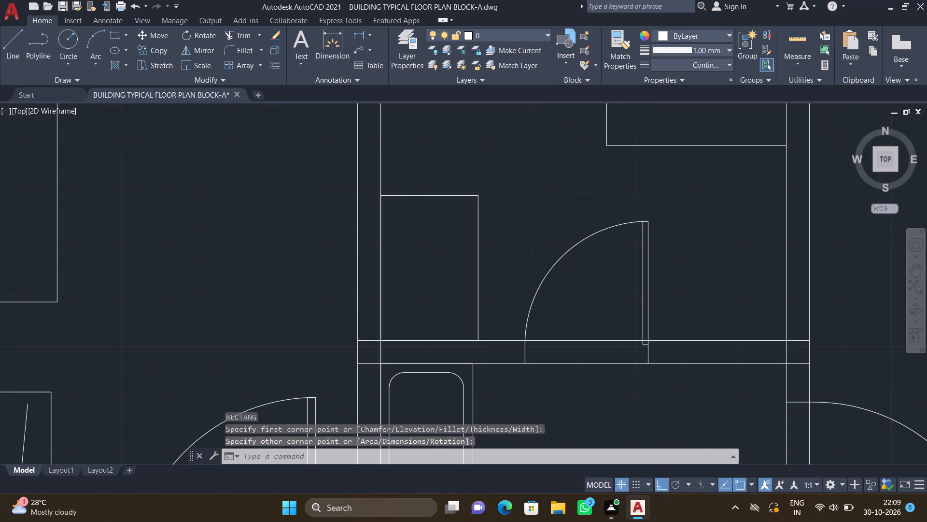
scroll(423, 282, "up", 1)
key("r")
type("EC")
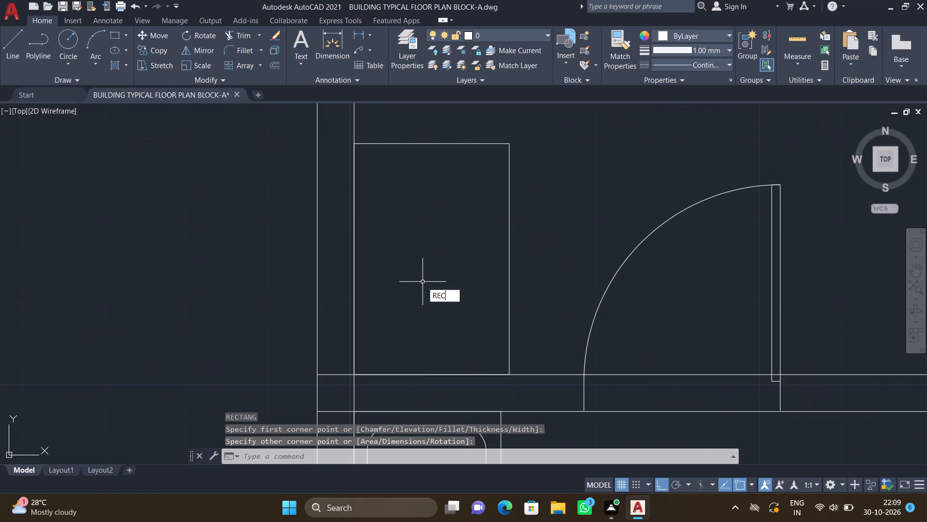
key("Return")
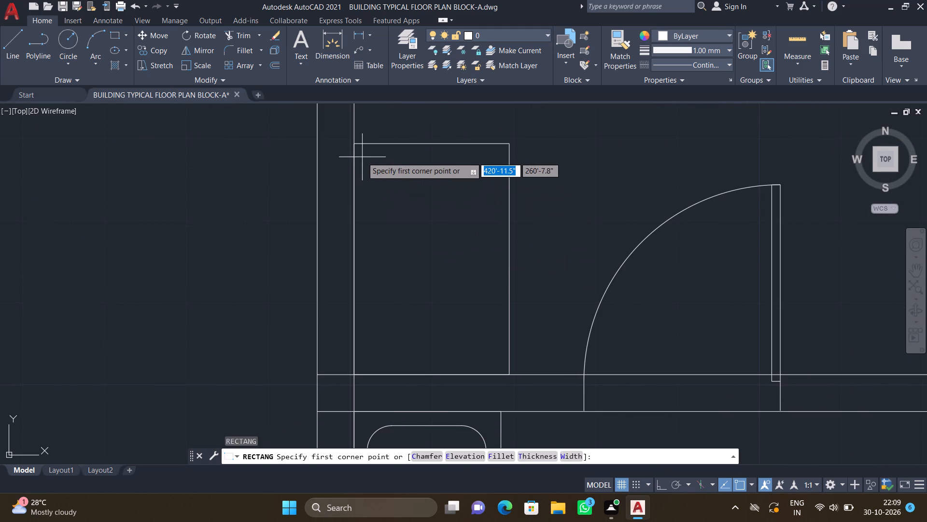
scroll(362, 157, "up", 1)
left_click_drag(367, 156, 367, 162)
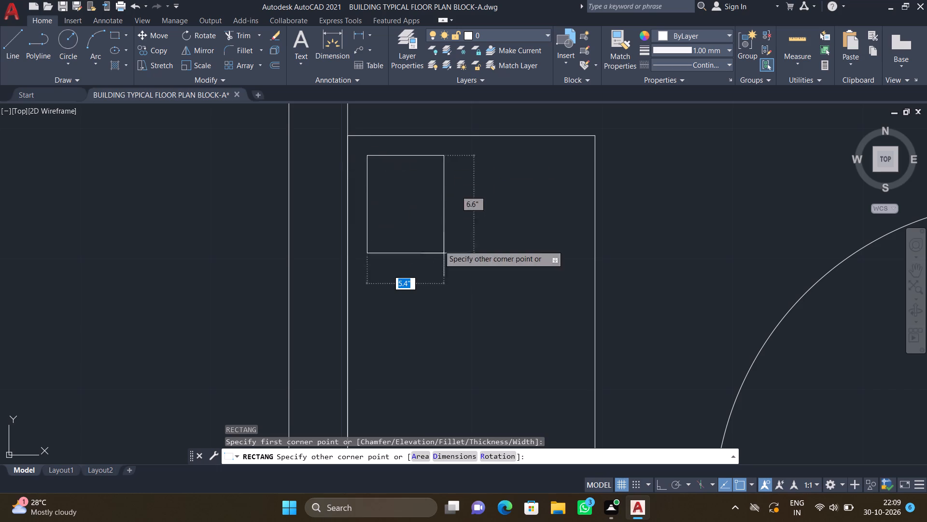
scroll(452, 263, "down", 2)
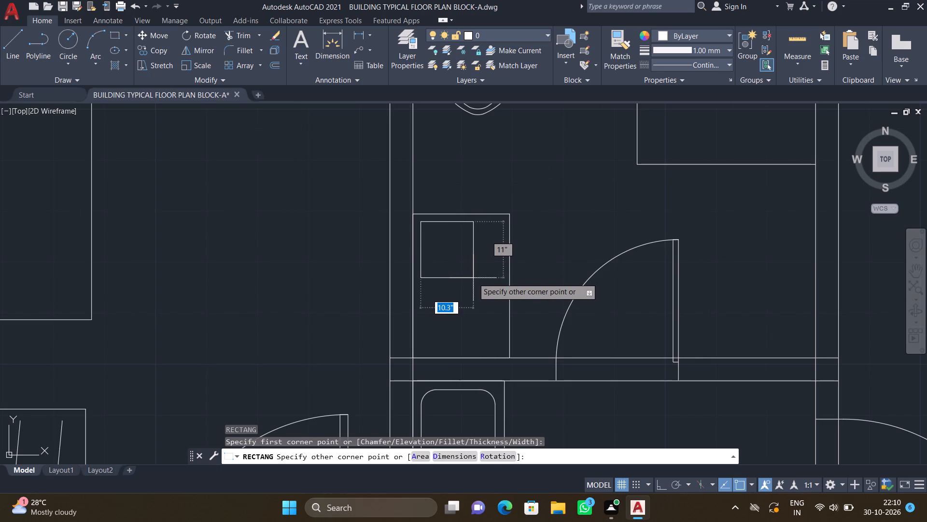
scroll(498, 292, "up", 1)
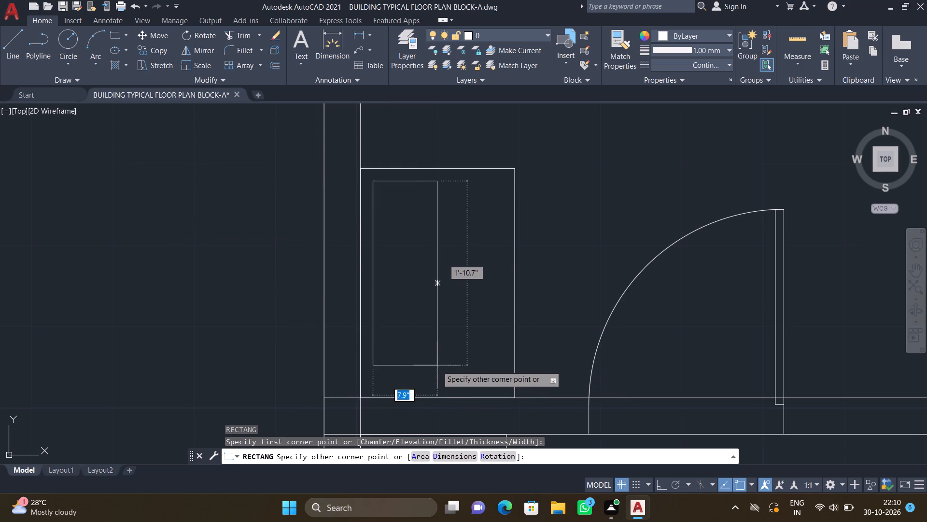
left_click(502, 382)
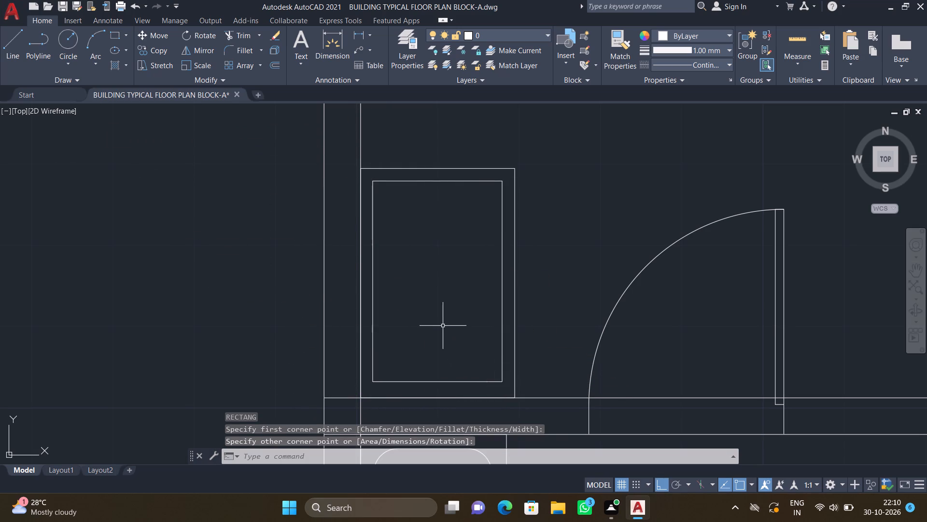
Fillet the two upper corners of the bathroom's inner basin rectangle with the 3" radius.
key("f")
key("Return")
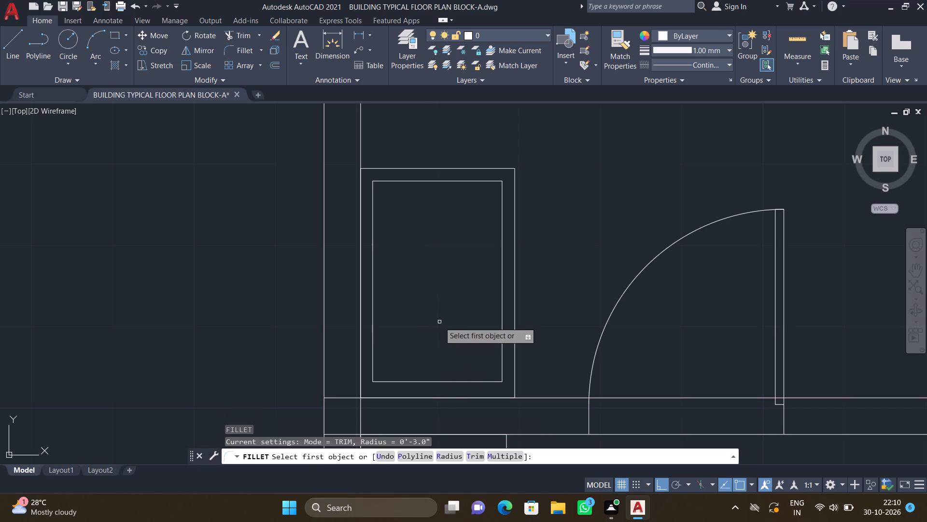
left_click(458, 182)
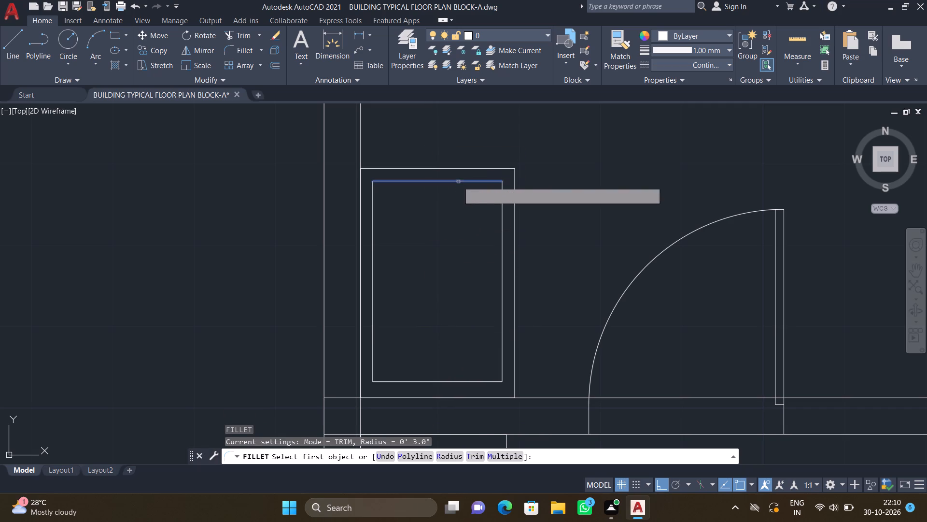
left_click(373, 189)
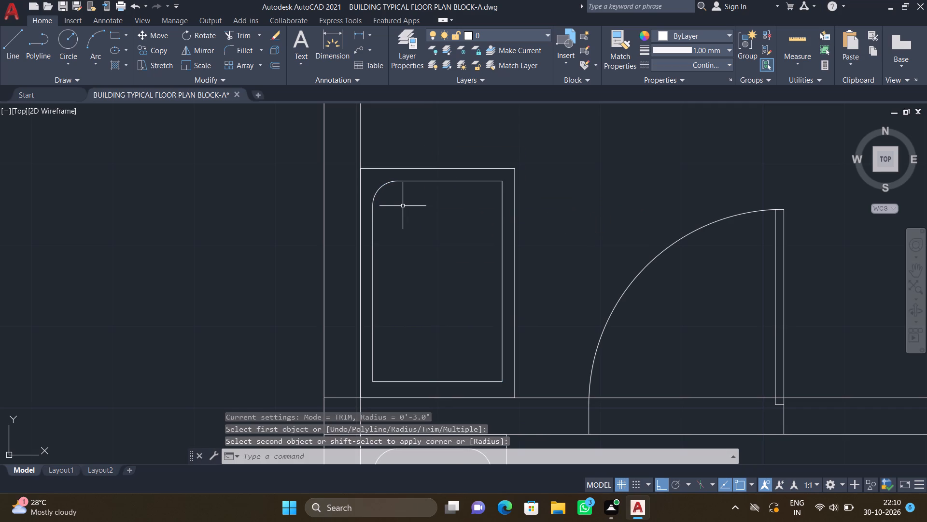
key("f")
key("Return")
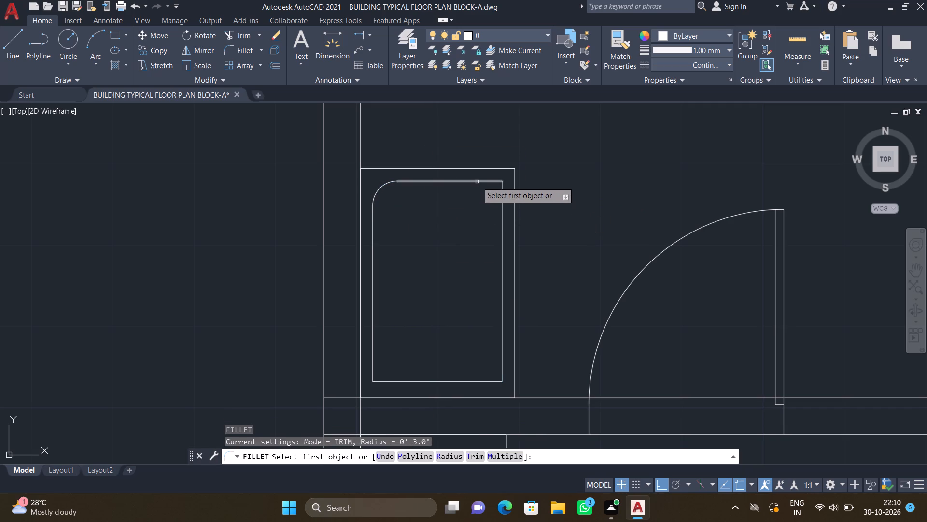
left_click(477, 182)
left_click(502, 225)
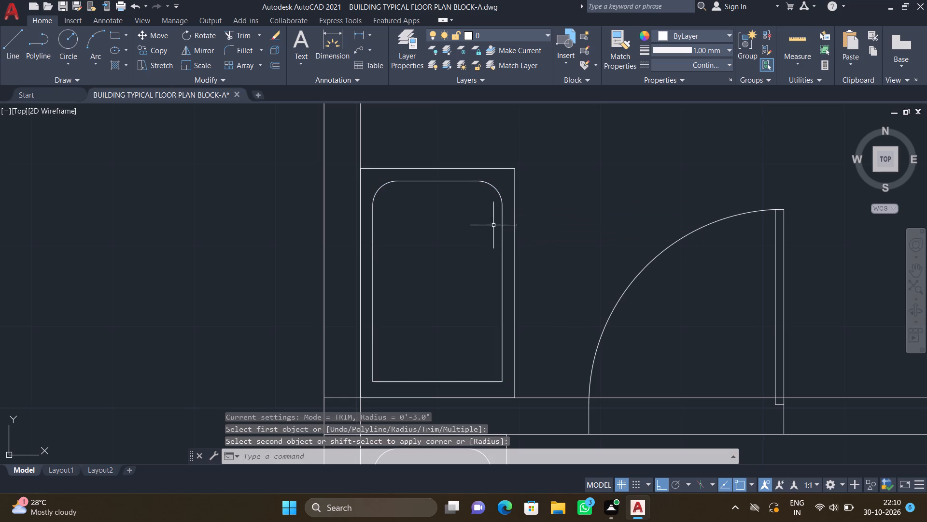
Fillet the two lower corners of the bathroom's inner basin rectangle with the 3" radius.
key("space")
middle_click_drag(405, 372, 400, 302)
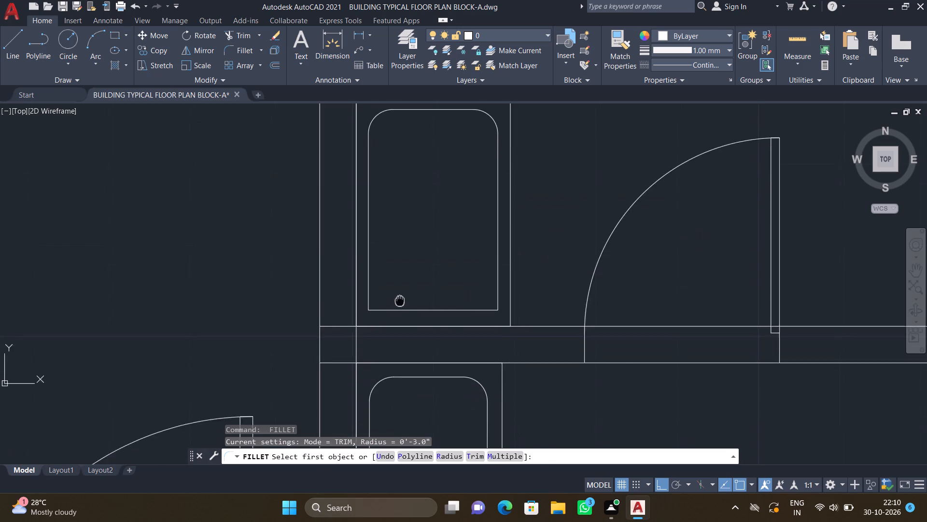
middle_click_drag(400, 302, 400, 301)
scroll(401, 306, "down", 1)
scroll(385, 304, "up", 2)
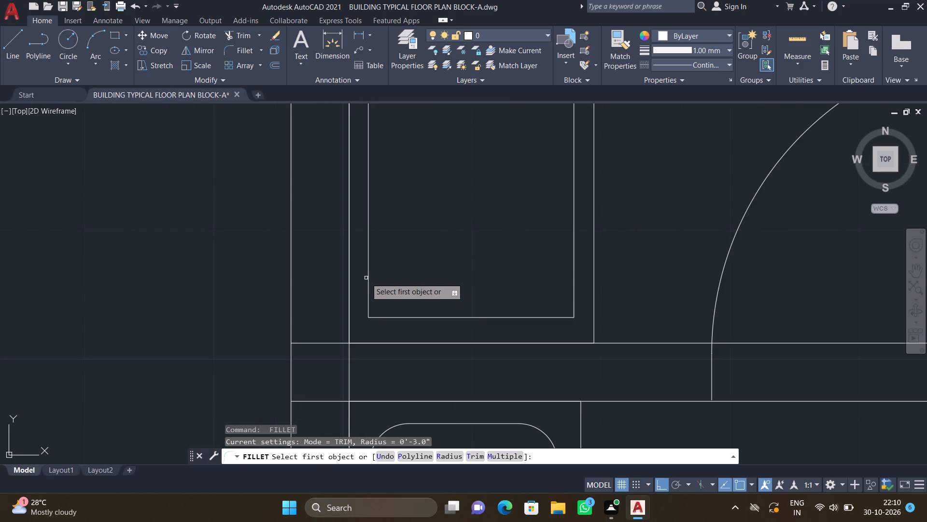
left_click(366, 278)
left_click(369, 280)
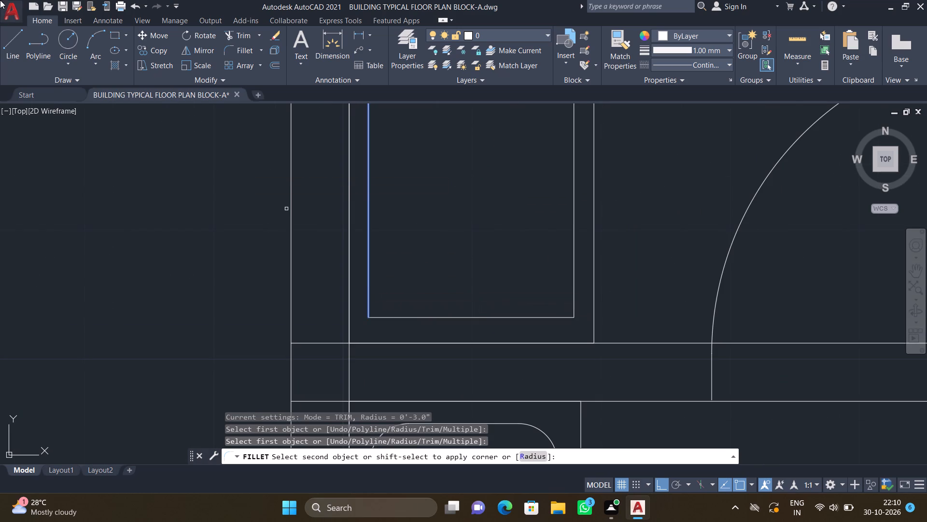
left_click(448, 318)
key("space")
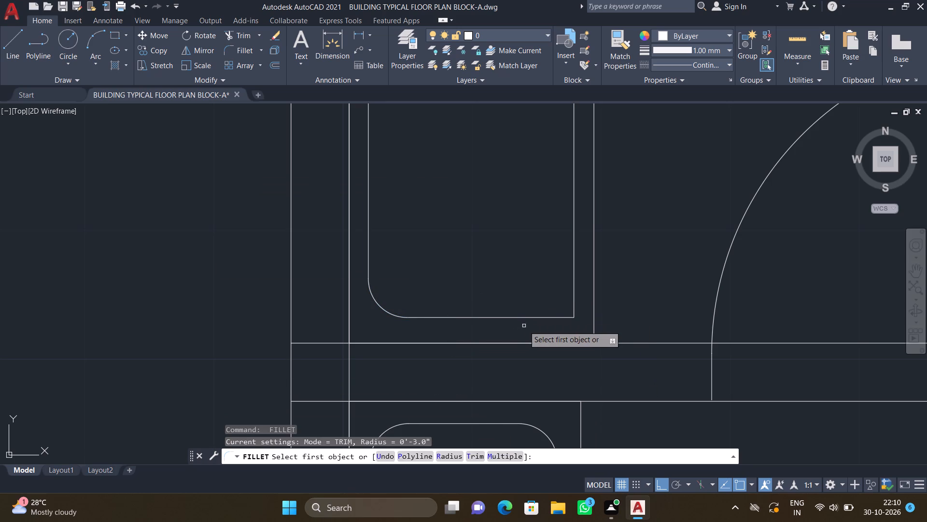
left_click(529, 318)
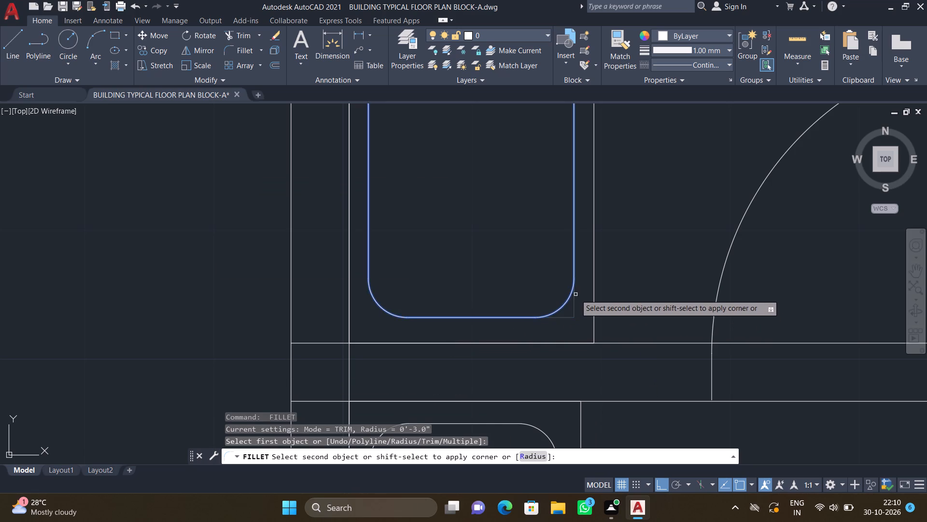
left_click(575, 291)
Draw a small drain circle at the centre of the bathroom's rounded basin.
scroll(559, 276, "down", 2)
key("c")
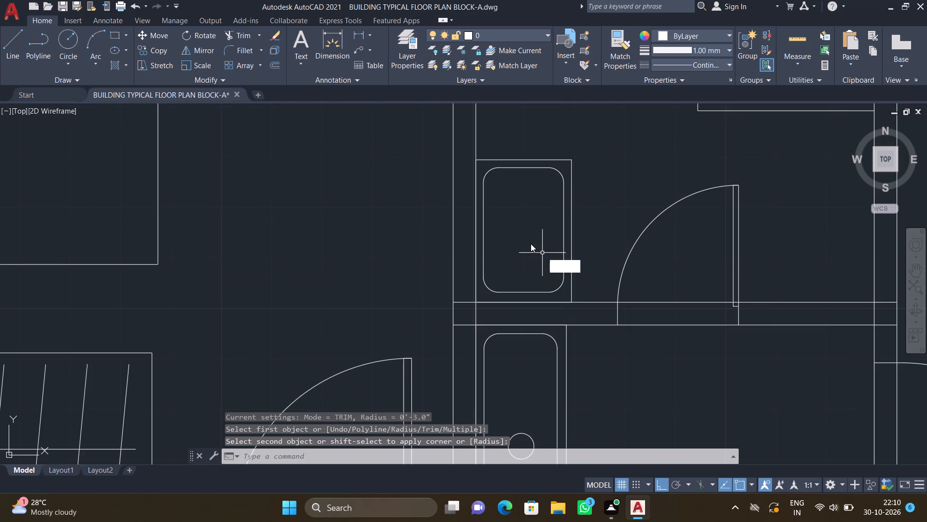
key("Return")
scroll(518, 160, "up", 1)
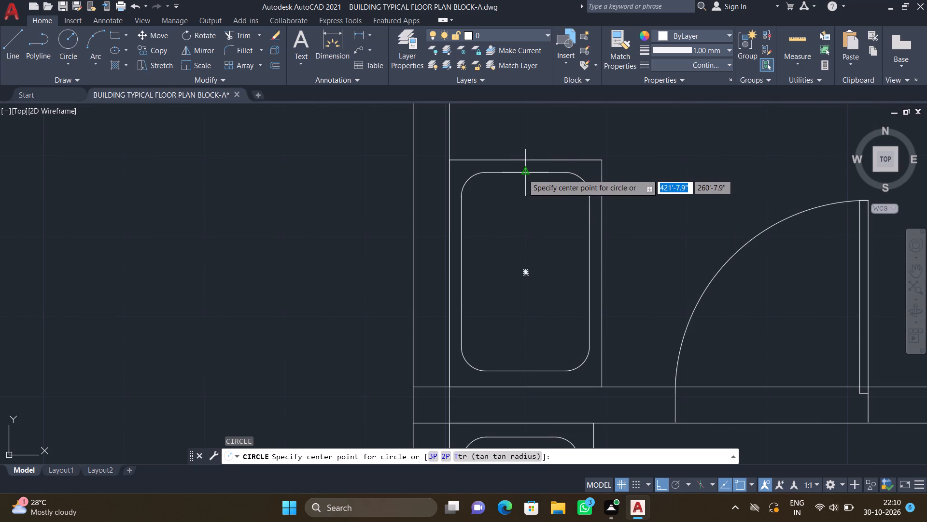
left_click(523, 271)
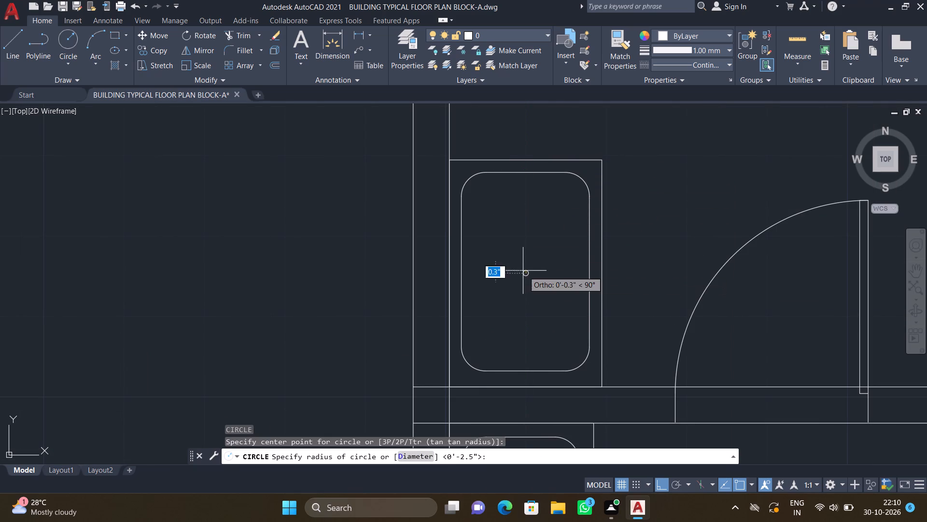
left_click(524, 284)
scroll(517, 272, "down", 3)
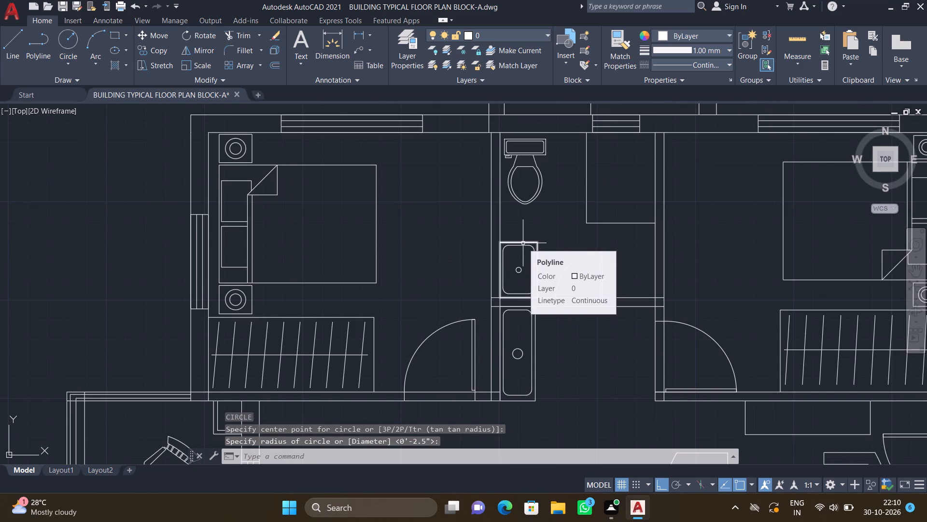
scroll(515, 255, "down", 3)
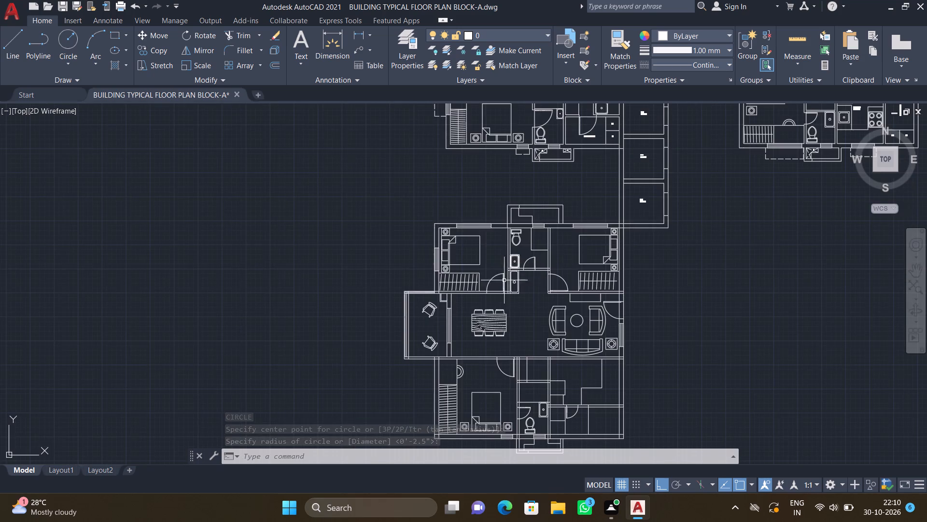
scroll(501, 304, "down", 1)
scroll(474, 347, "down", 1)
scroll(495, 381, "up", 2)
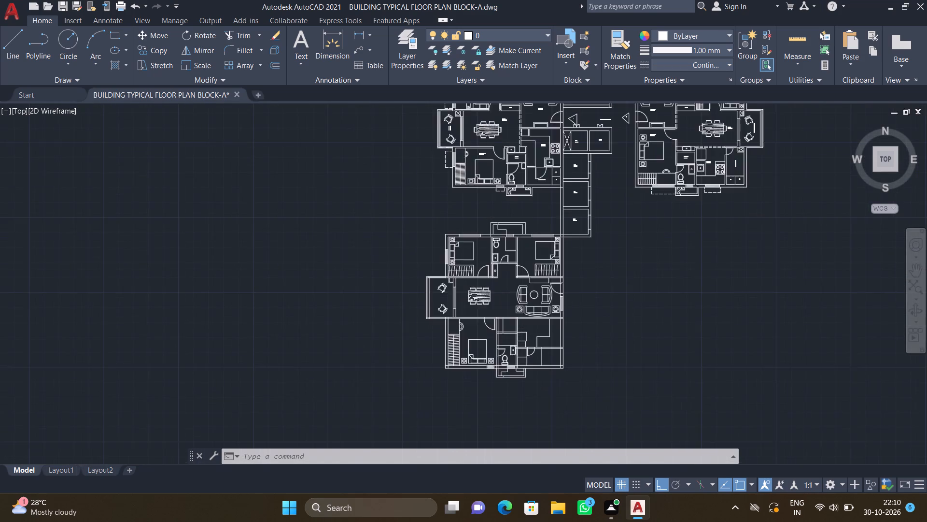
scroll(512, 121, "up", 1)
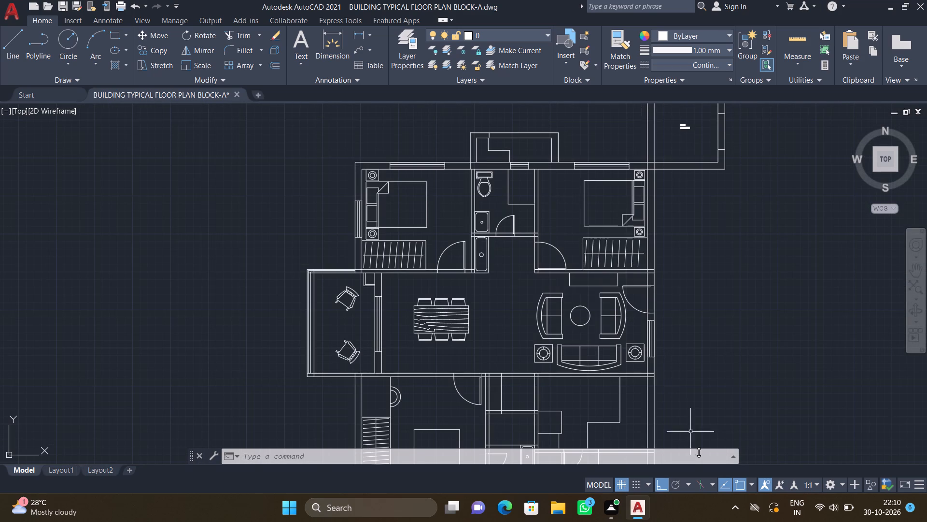
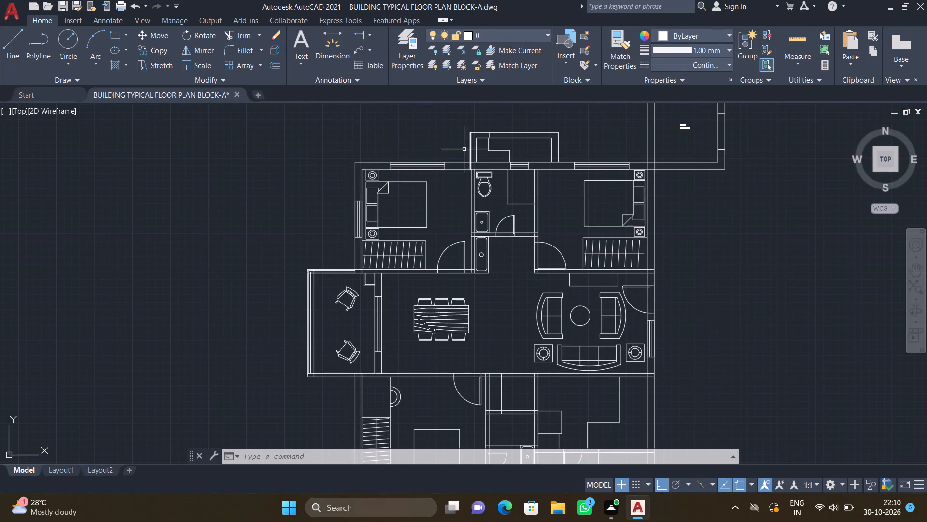
Set the current linetype to ACAD_ISO02W100.
left_click(701, 61)
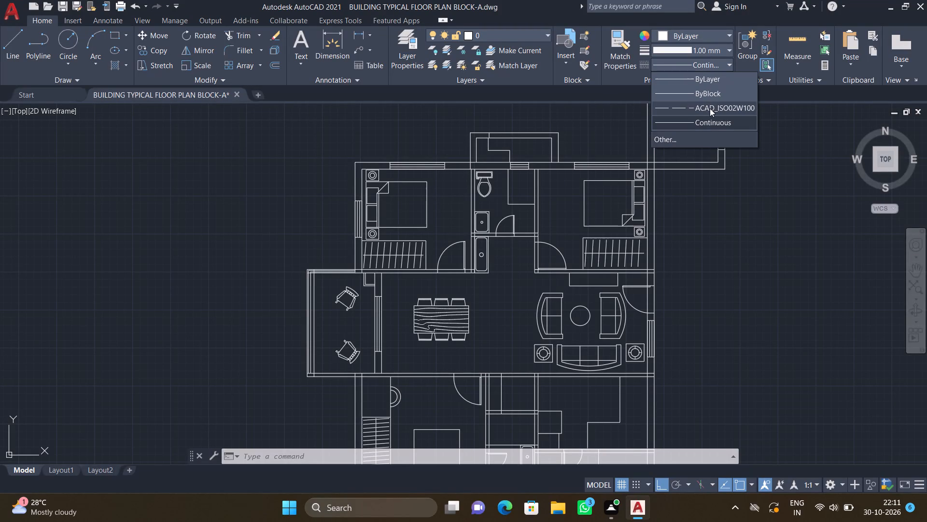
left_click(710, 108)
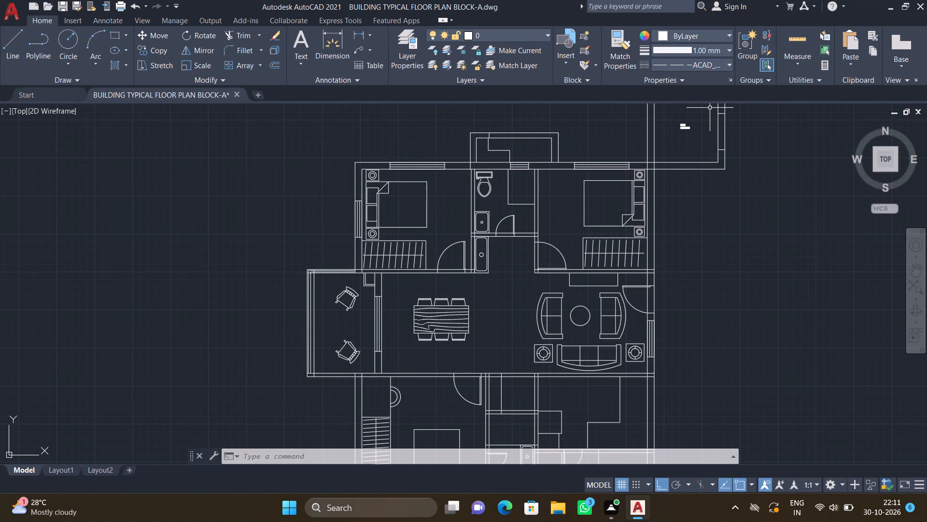
Draw a three-sided dashed outline projecting from the outer wall, slightly wider than the upper-left bedroom's top window.
key("l")
key("Return")
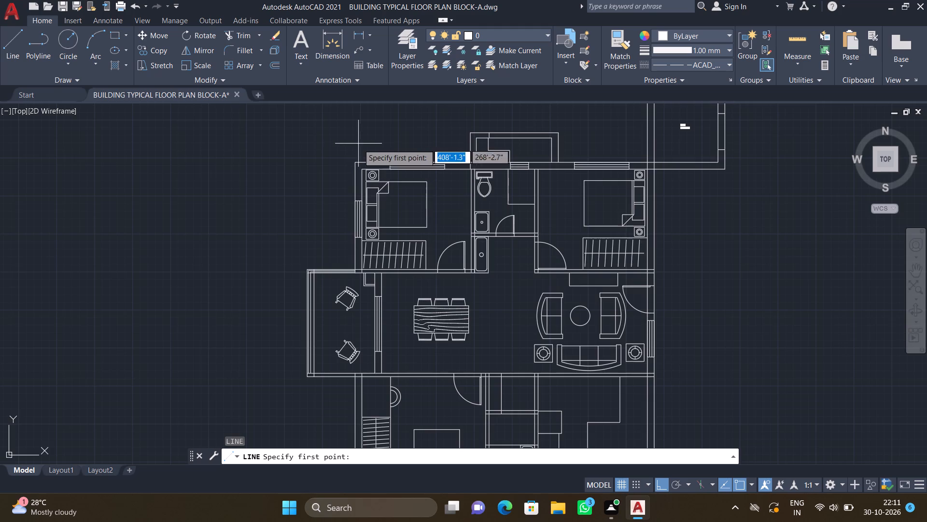
scroll(368, 157, "up", 2)
left_click(408, 172)
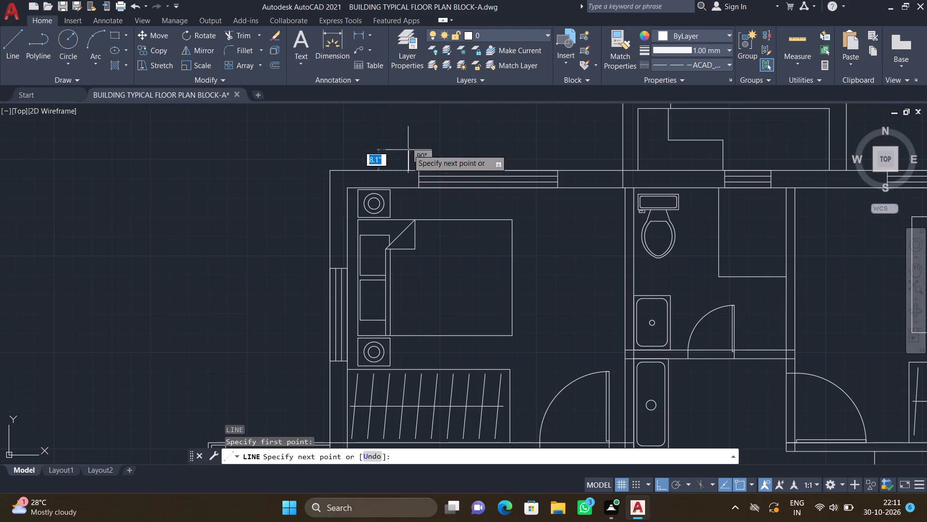
scroll(418, 125, "down", 2)
scroll(411, 118, "up", 2)
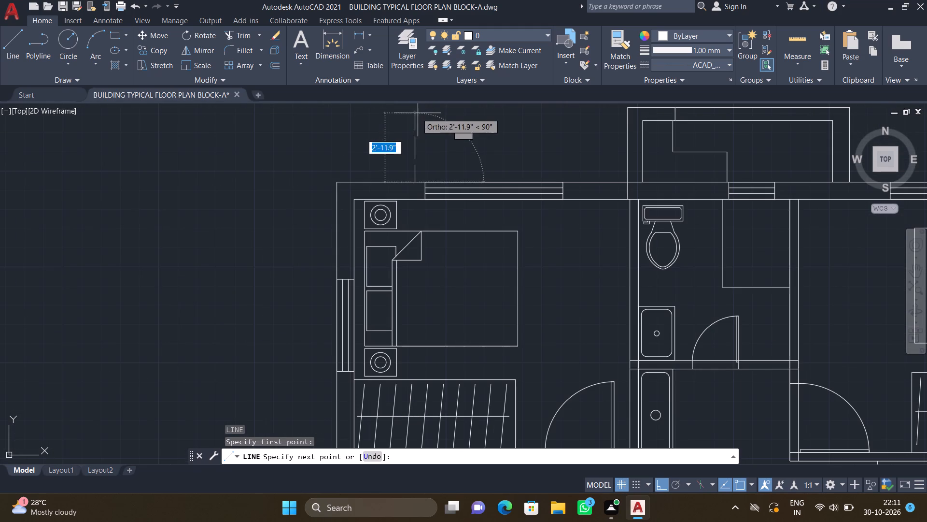
left_click_drag(420, 109, 423, 116)
scroll(576, 122, "down", 1)
scroll(575, 124, "up", 1)
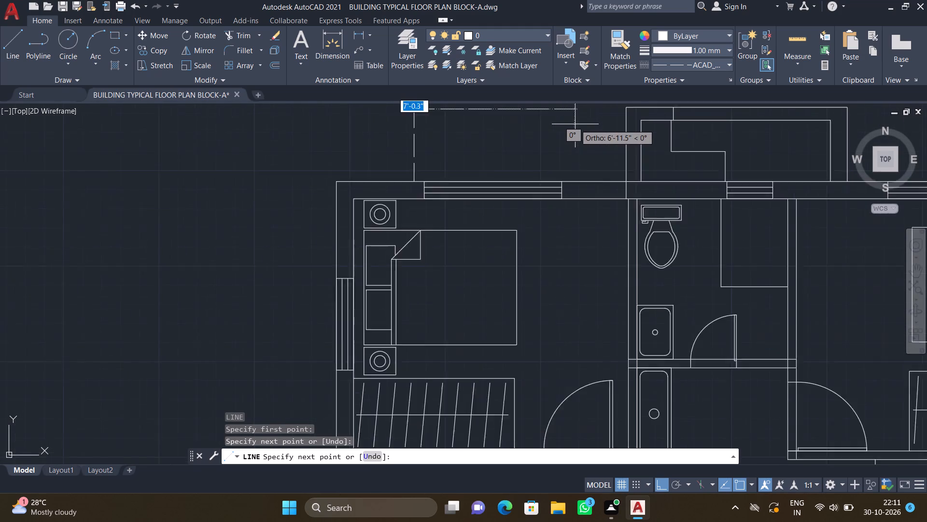
scroll(575, 124, "up", 1)
scroll(587, 48, "down", 2)
scroll(677, 132, "down", 1)
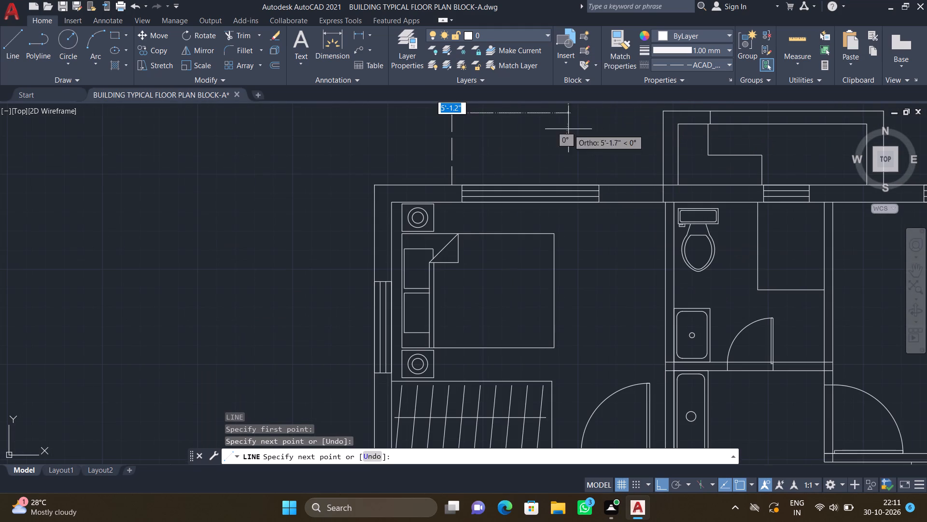
scroll(609, 113, "up", 1)
left_click(606, 117)
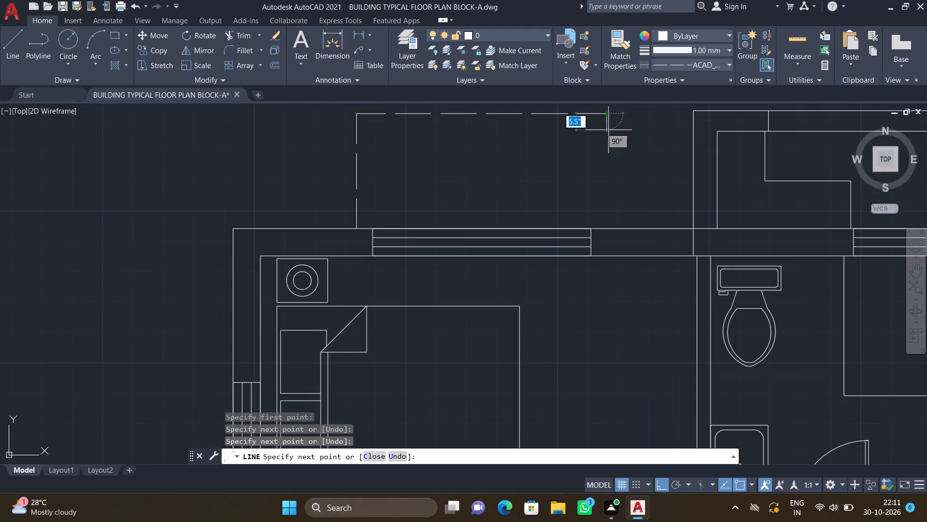
left_click(605, 228)
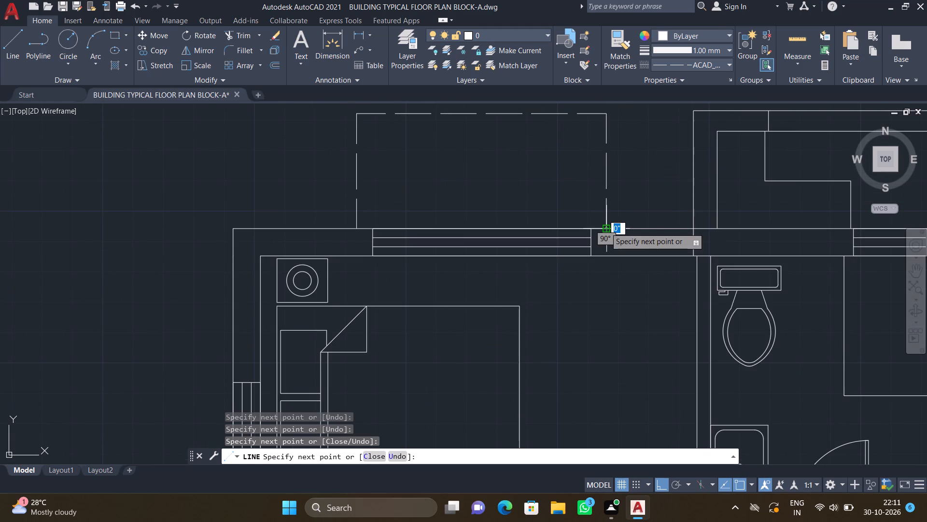
key("Return")
Draw a three-sided dashed outline about 6'-7" wide on the outer wall above the upper-right bedroom's top window.
key("l")
key("Return")
scroll(602, 227, "down", 4)
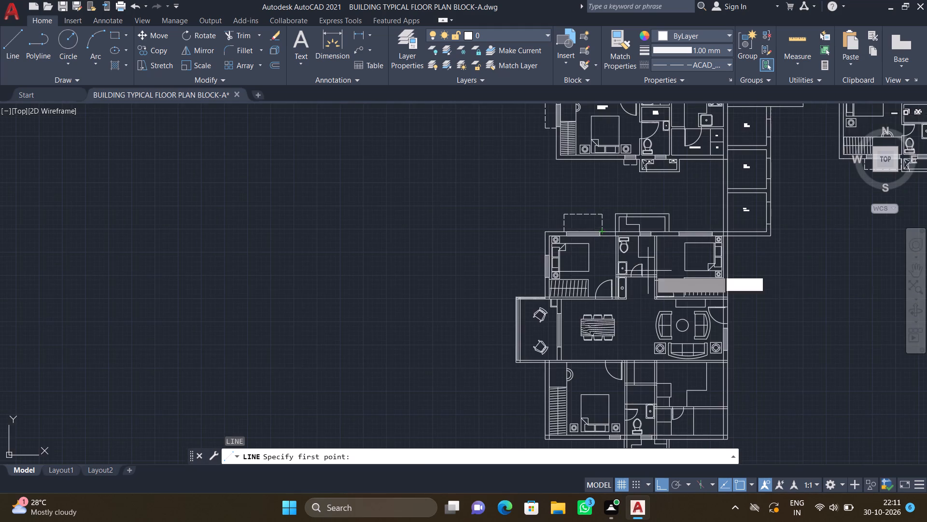
middle_click_drag(649, 272, 530, 246)
scroll(566, 201, "up", 4)
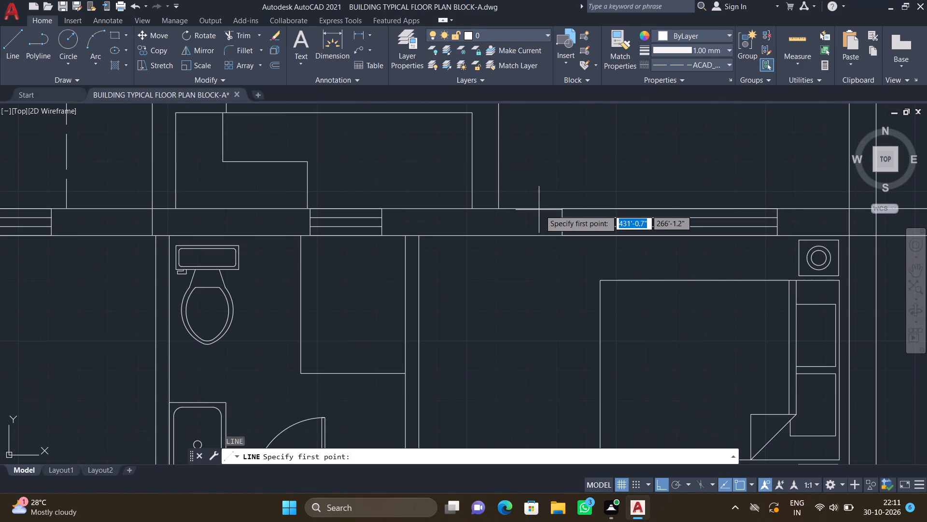
left_click(550, 209)
scroll(560, 167, "down", 2)
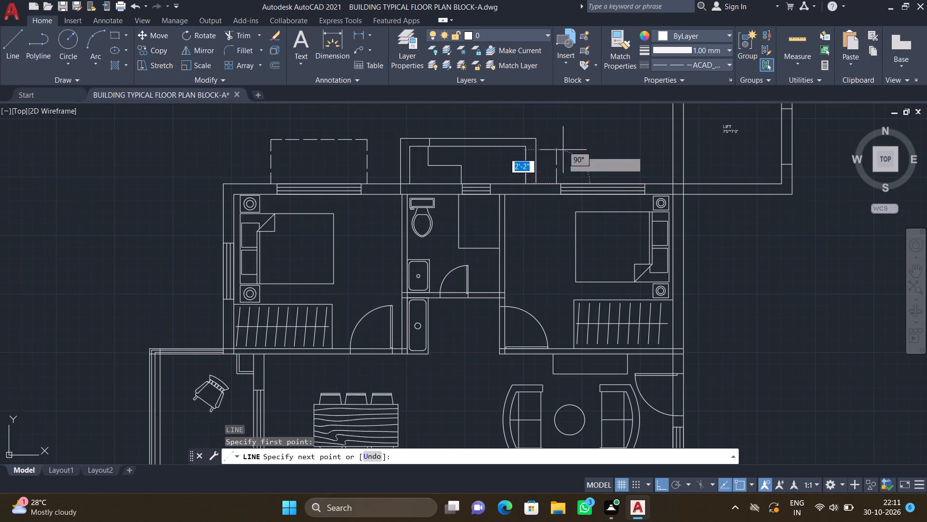
scroll(561, 145, "up", 1)
left_click_drag(558, 134, 562, 140)
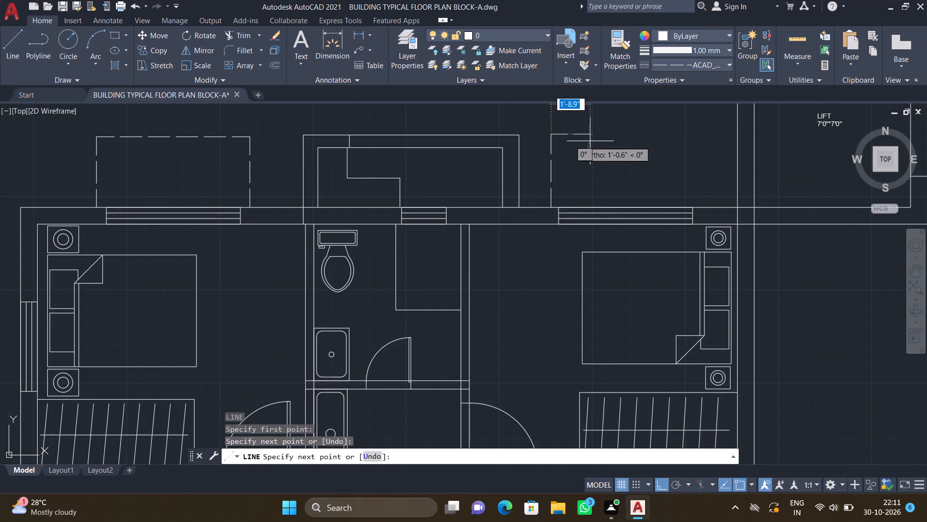
scroll(682, 142, "up", 2)
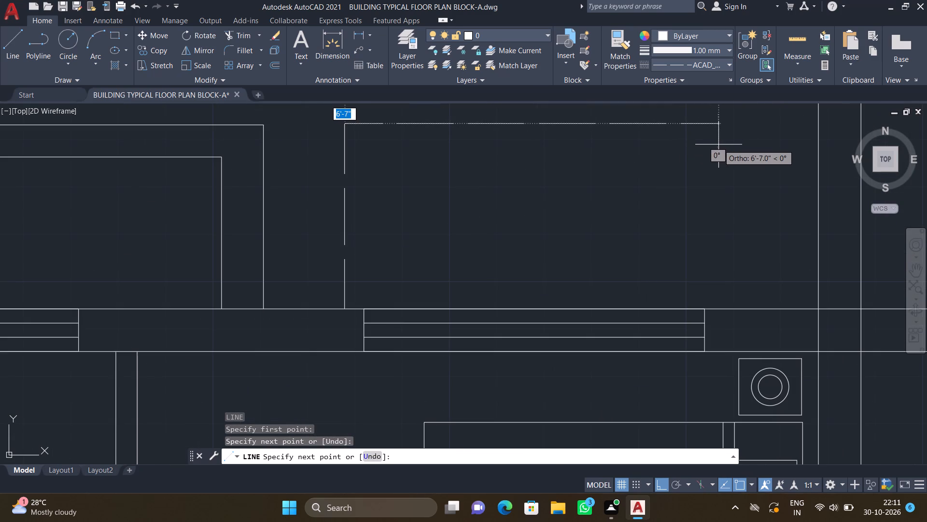
left_click(718, 144)
left_click(719, 312)
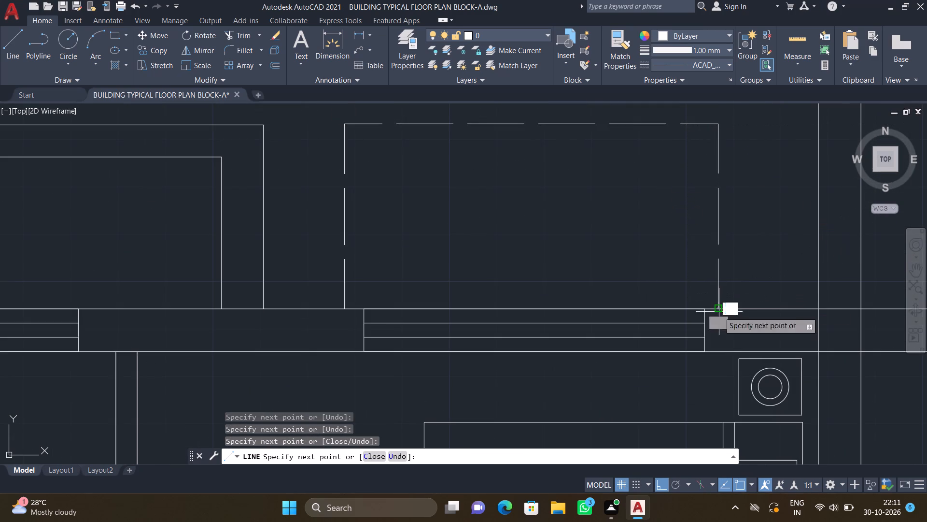
key("Return")
Draw a three-sided dashed outline on the outside of the living room's right wall, spanning slightly beyond the window beside the sofas.
scroll(691, 307, "down", 4)
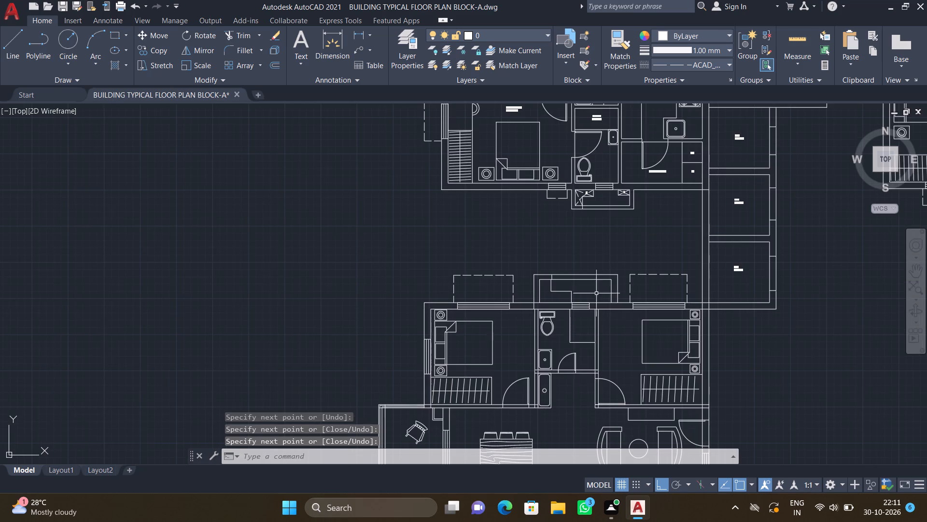
middle_click_drag(540, 339, 546, 272)
scroll(546, 272, "down", 1)
scroll(570, 333, "down", 1)
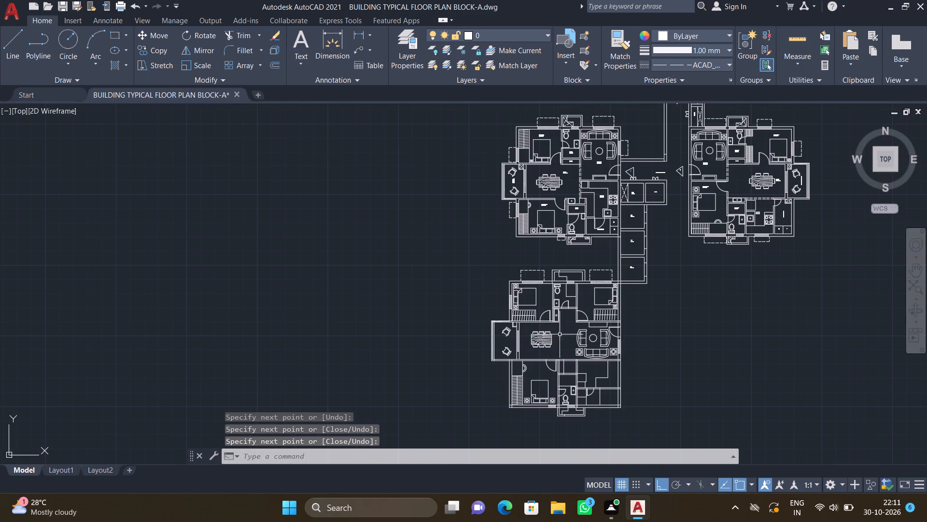
scroll(606, 379, "up", 3)
scroll(670, 284, "up", 2)
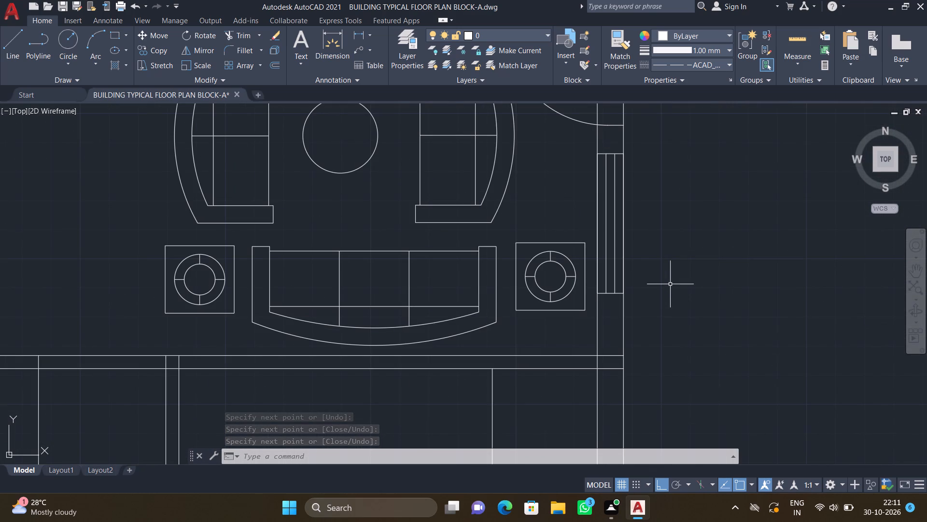
key("l")
key("Return")
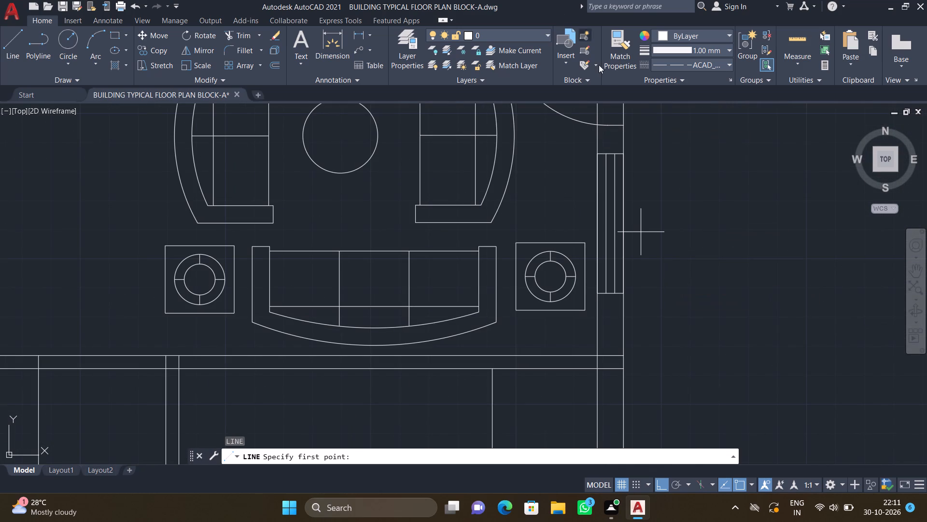
scroll(625, 124, "up", 2)
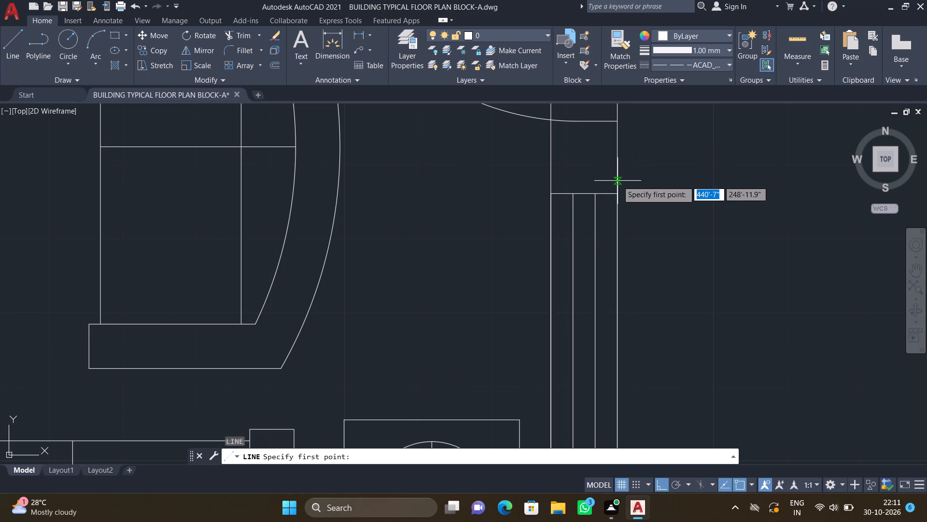
left_click_drag(618, 181, 627, 181)
scroll(716, 187, "down", 3)
scroll(743, 199, "up", 2)
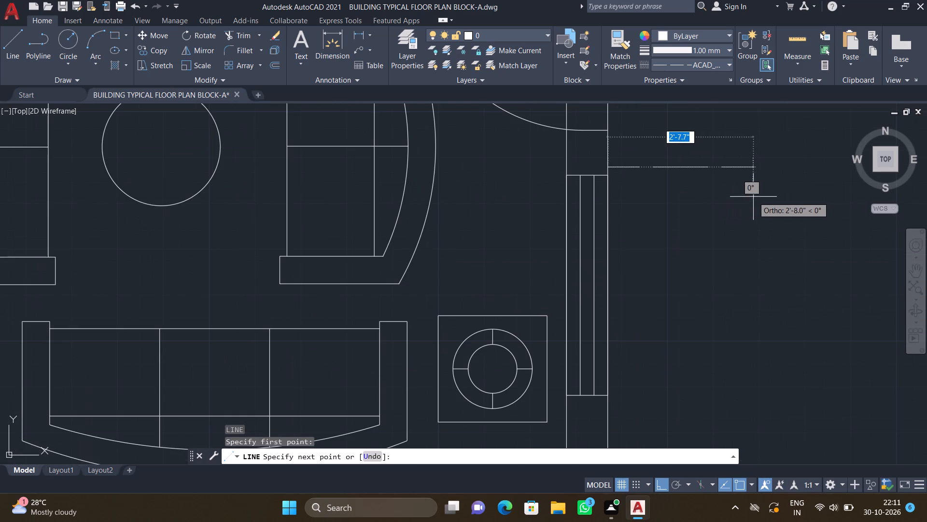
left_click(745, 193)
scroll(746, 276, "down", 3)
scroll(735, 365, "up", 2)
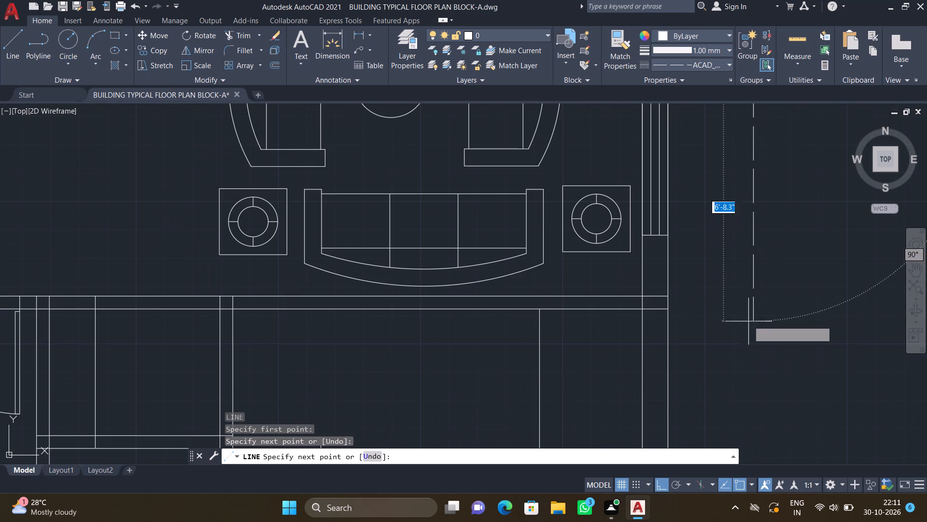
left_click(753, 248)
scroll(662, 260, "up", 2)
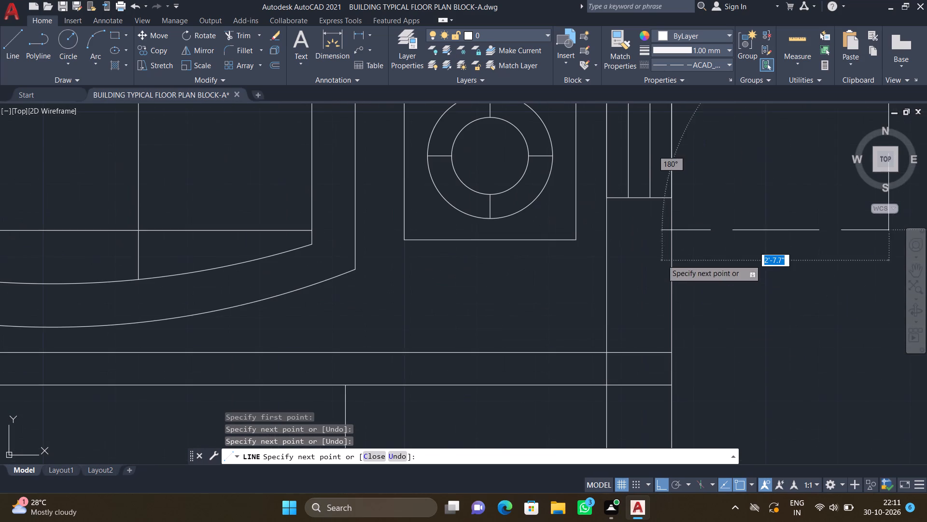
left_click(673, 232)
key("Return")
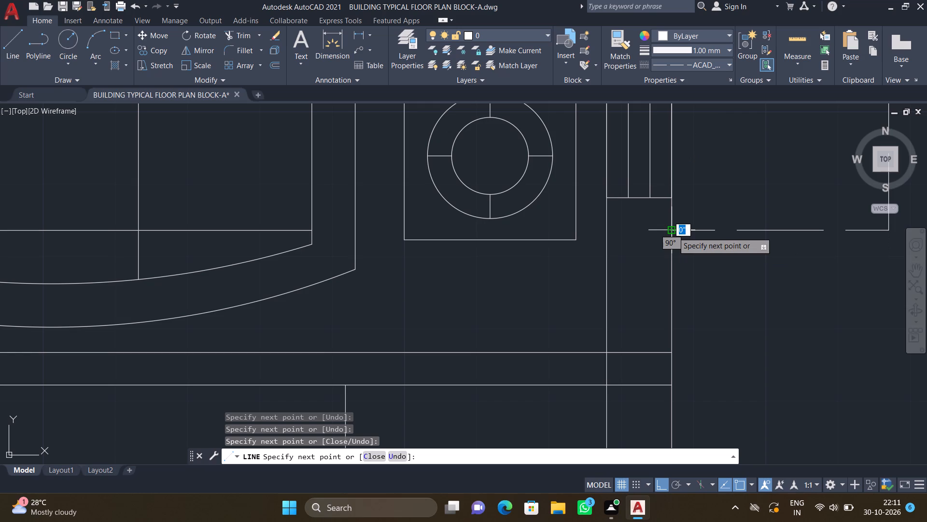
Draw a three-sided outline about 2'-4" wide and 1'-3" deep below the lower-left bedroom's bottom window.
scroll(654, 274, "down", 4)
middle_click_drag(617, 347, 637, 272)
scroll(638, 271, "down", 2)
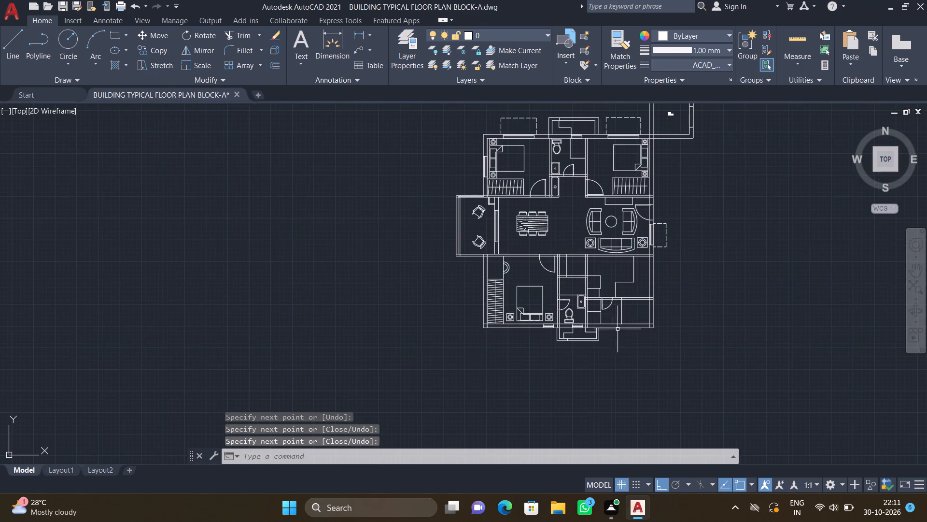
scroll(600, 349, "up", 1)
scroll(517, 330, "up", 3)
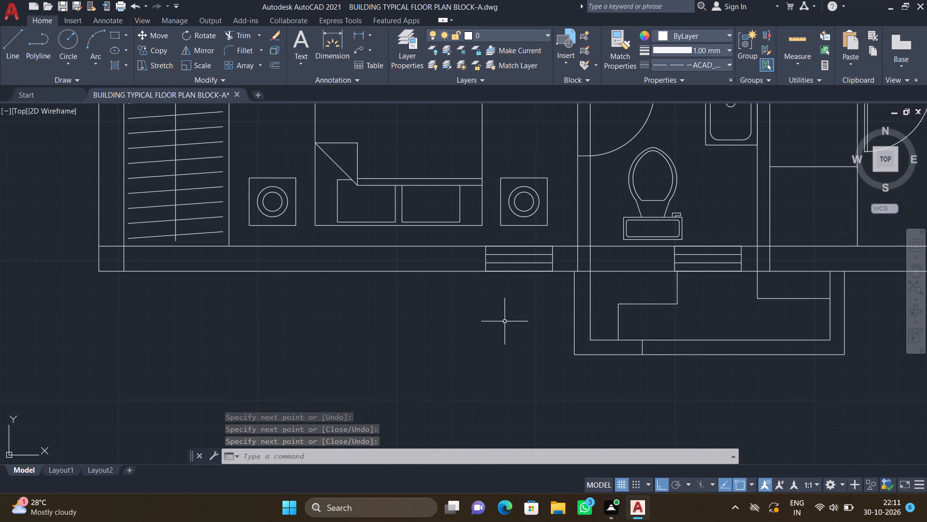
key("l")
key("Return")
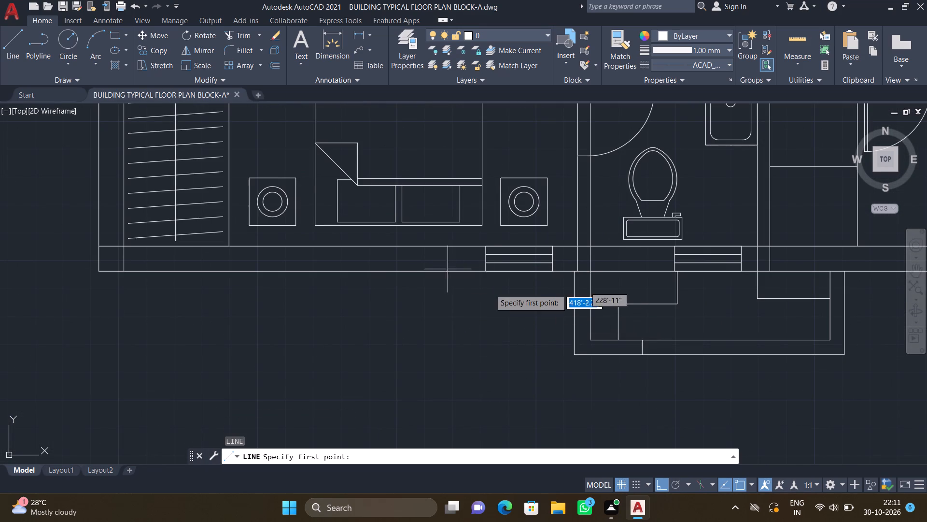
scroll(491, 289, "up", 2)
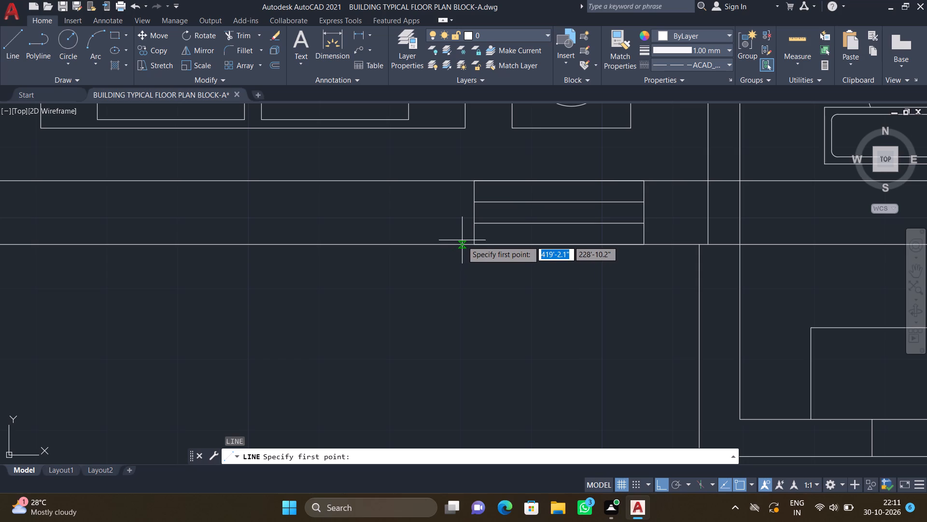
left_click_drag(461, 245, 462, 252)
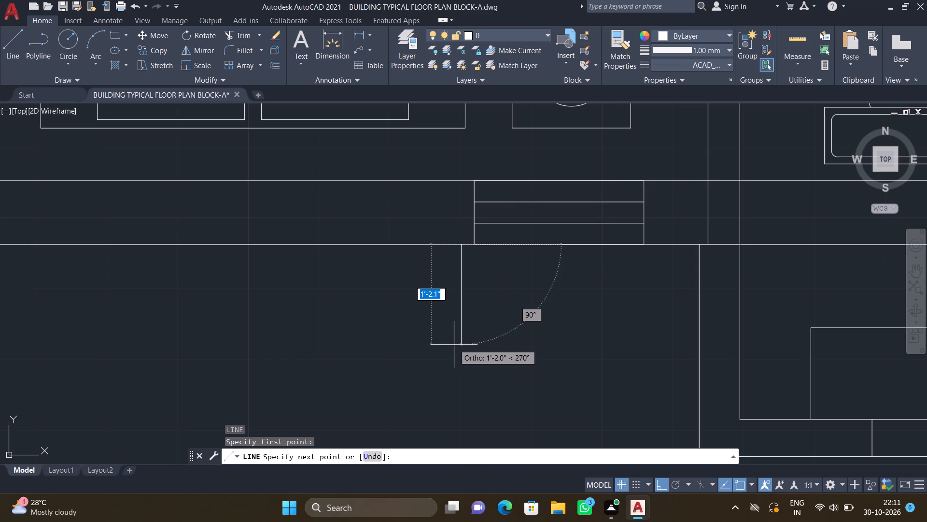
left_click_drag(465, 349, 470, 348)
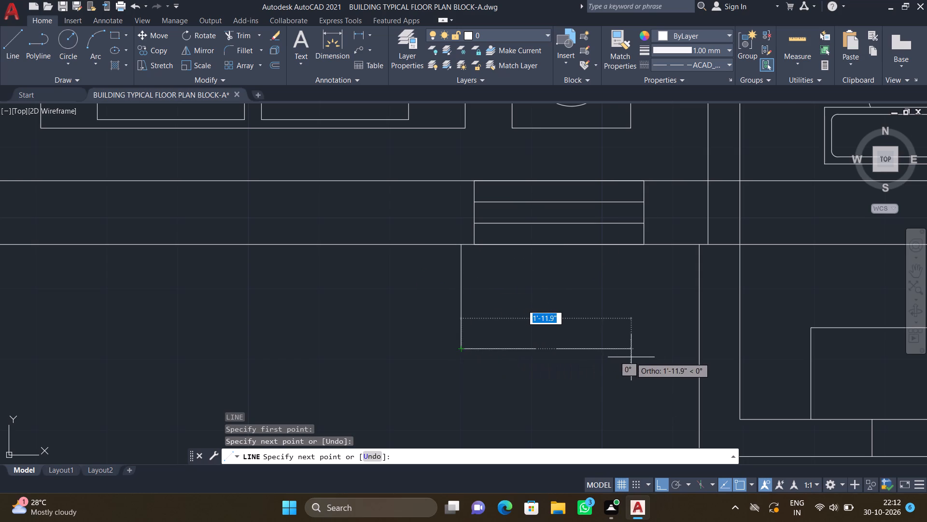
scroll(648, 355, "down", 1)
scroll(621, 291, "up", 1)
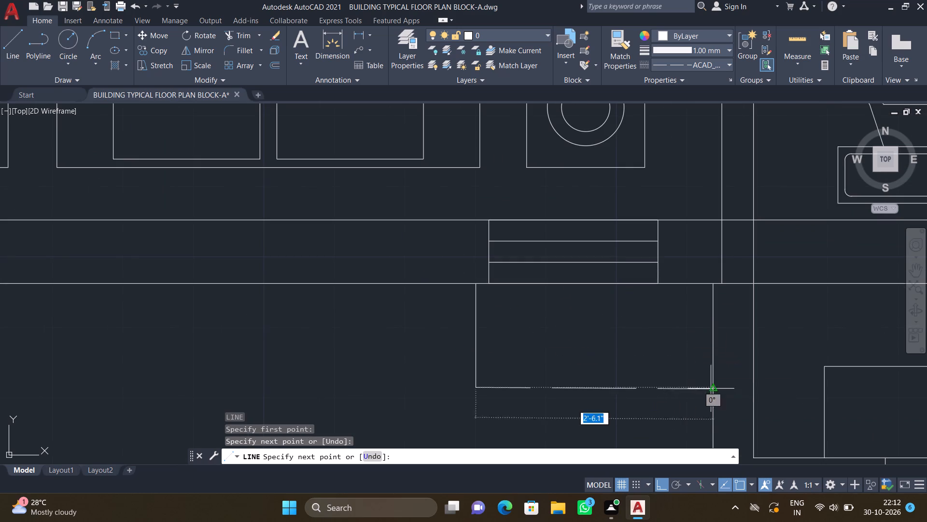
left_click(674, 376)
scroll(681, 300, "up", 2)
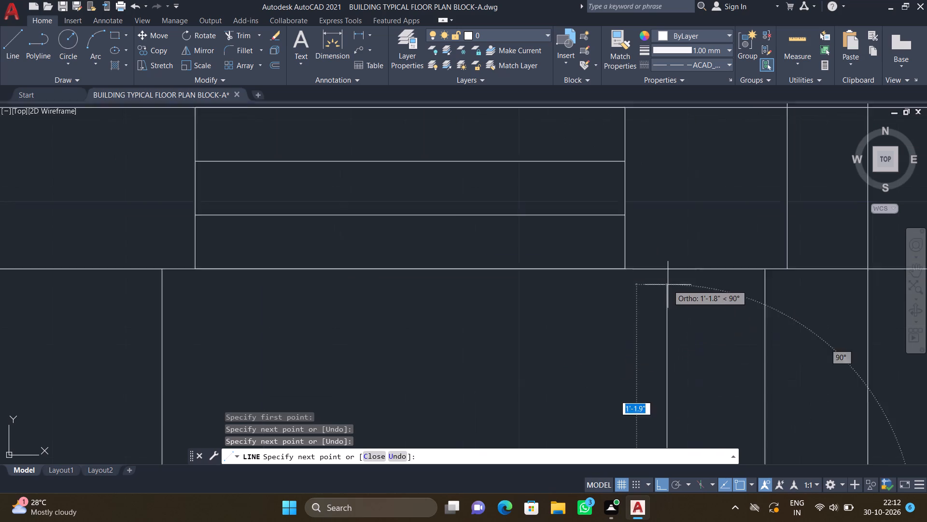
scroll(668, 285, "up", 2)
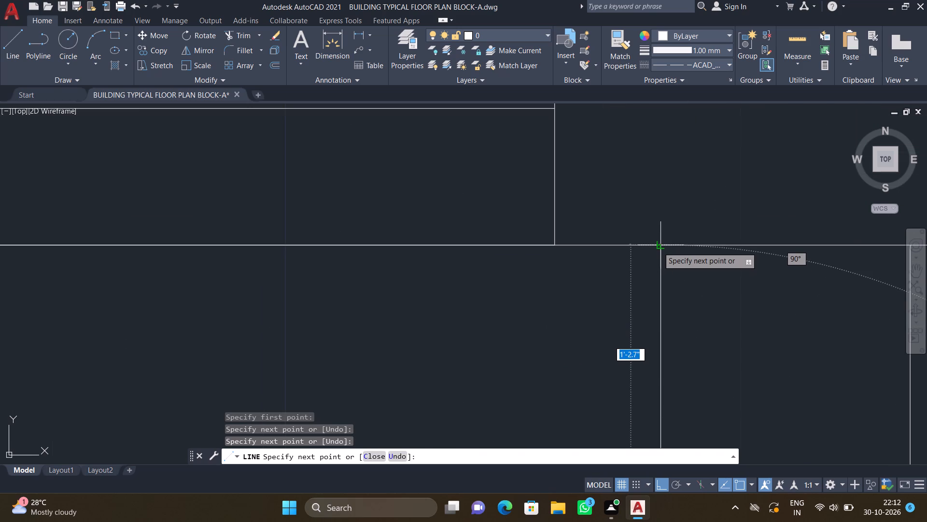
left_click(658, 247)
key("Return")
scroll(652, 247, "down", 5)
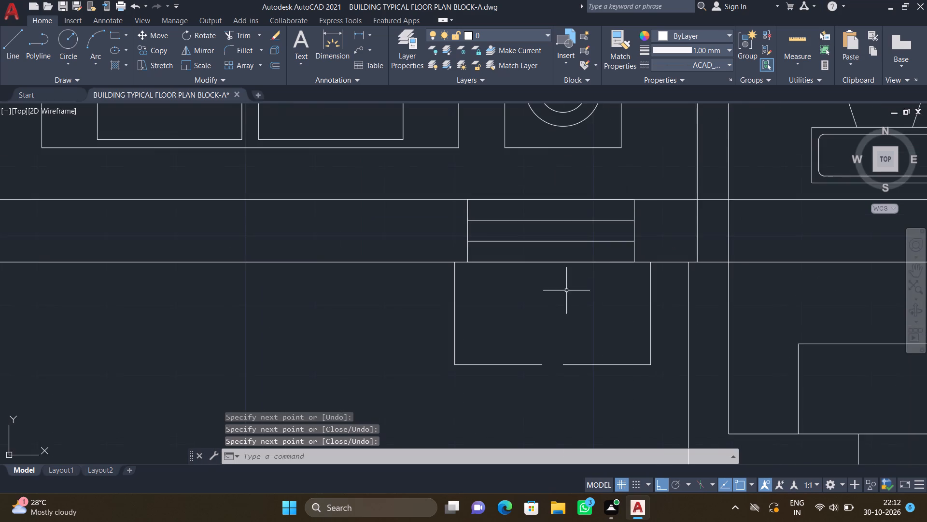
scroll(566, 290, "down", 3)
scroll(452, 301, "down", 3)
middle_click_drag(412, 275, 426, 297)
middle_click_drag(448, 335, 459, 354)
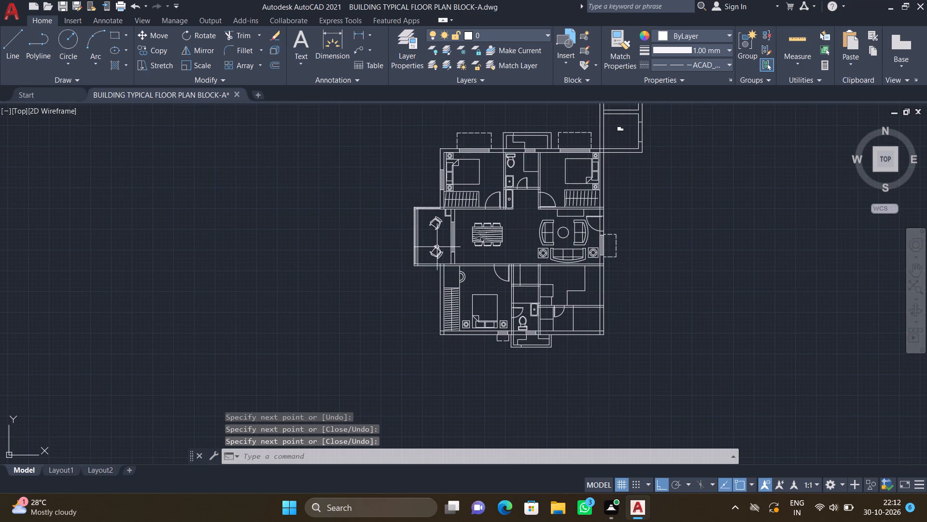
Draw a three-sided dashed outline about 3'-2" deep and 5'-4" long outside the upper-left bedroom's left wall window.
scroll(428, 147, "up", 2)
scroll(434, 186, "up", 2)
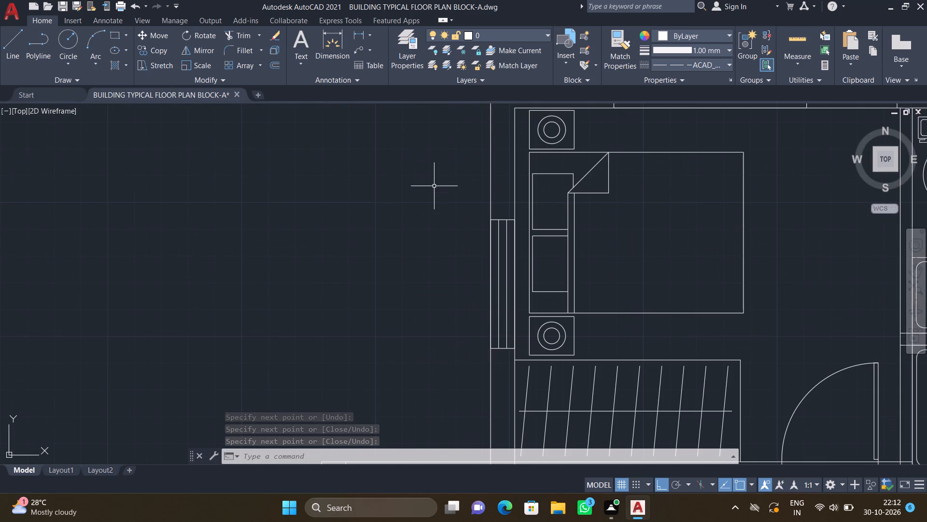
key("l")
key("Return")
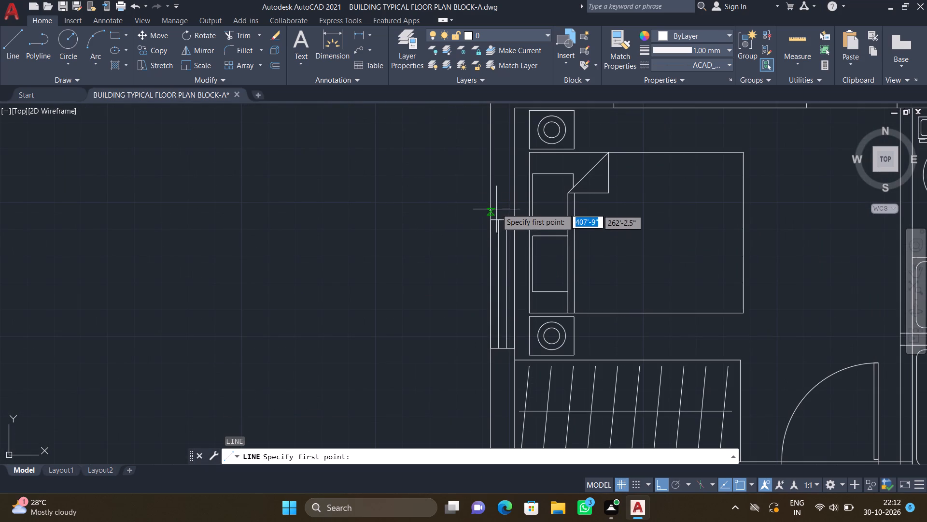
left_click(491, 206)
scroll(389, 249, "down", 2)
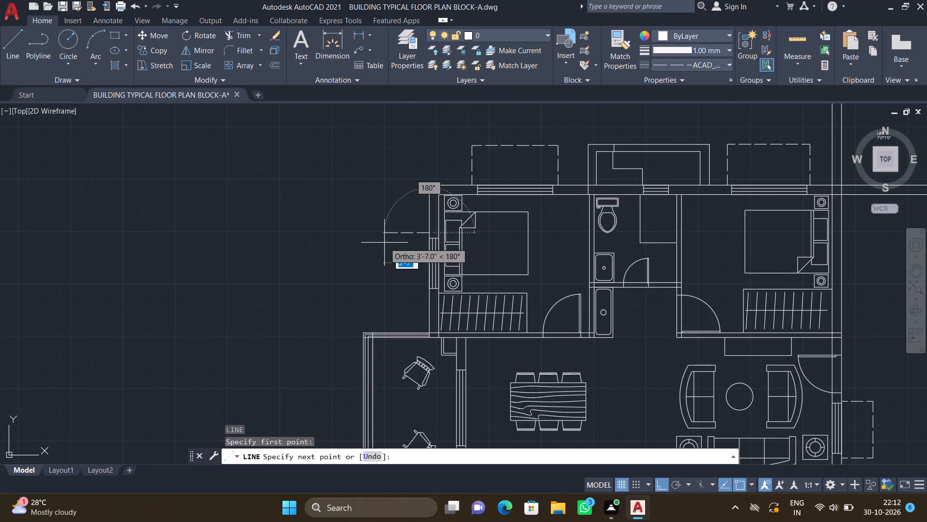
scroll(385, 243, "up", 2)
left_click_drag(390, 237, 394, 242)
scroll(438, 383, "down", 2)
scroll(424, 393, "up", 2)
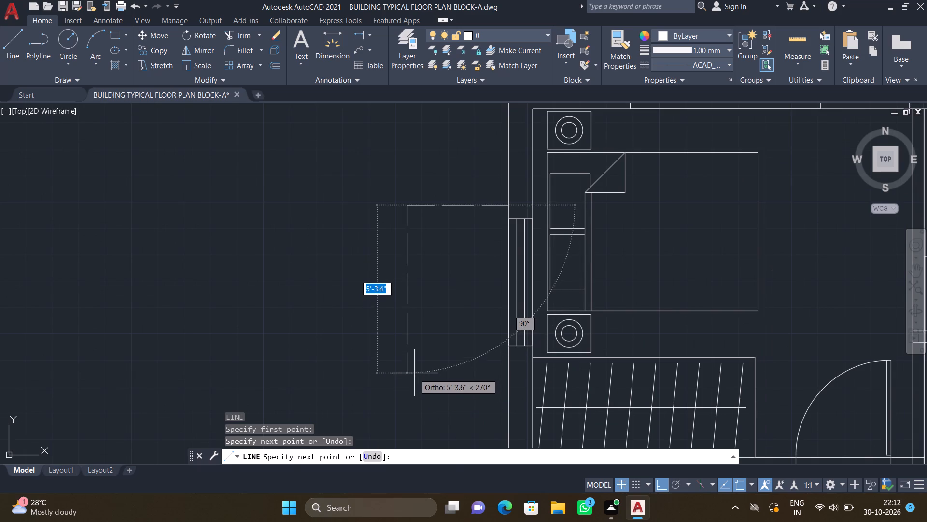
left_click_drag(414, 373, 420, 374)
scroll(519, 372, "up", 2)
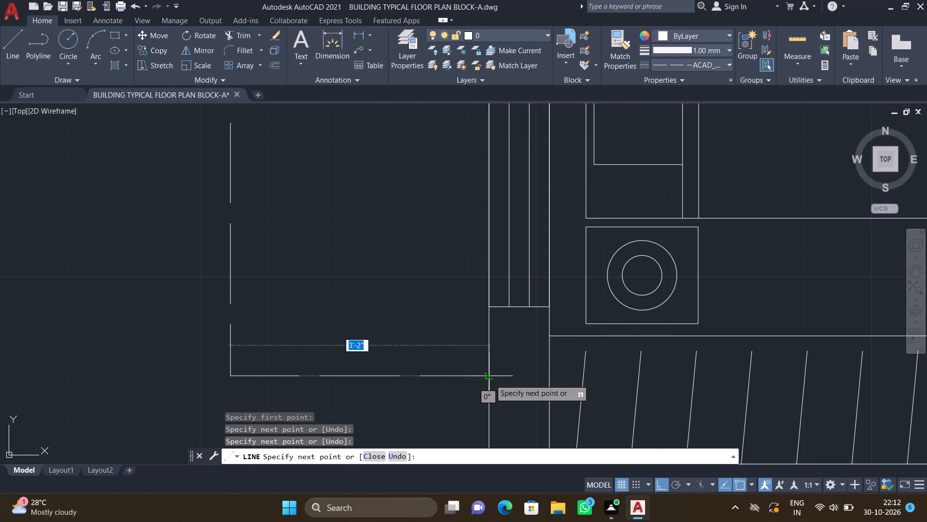
left_click(490, 379)
key("Return")
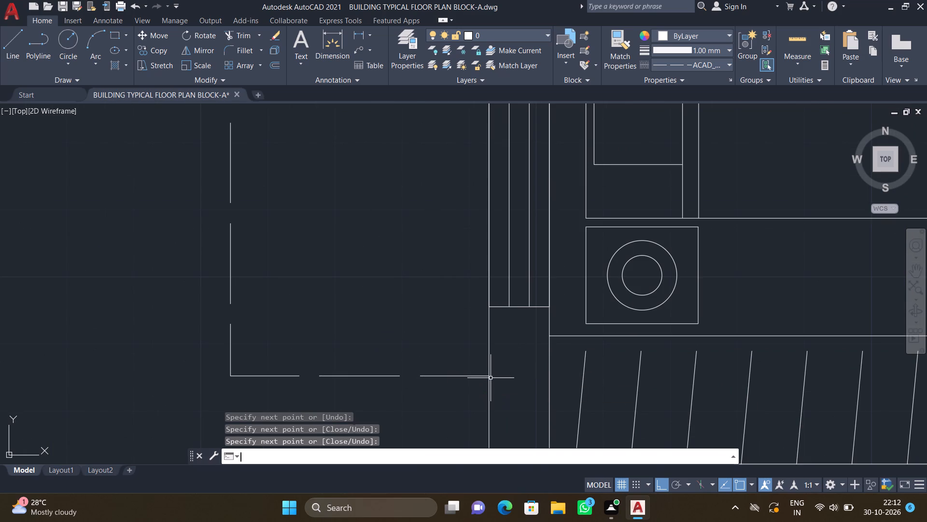
With ortho off, draw a dashed diagonal in the L-shaped duct above the upper toilet, from its upper arm's top-right corner to the bottom-left inner corner.
scroll(483, 386, "down", 5)
scroll(481, 279, "down", 3)
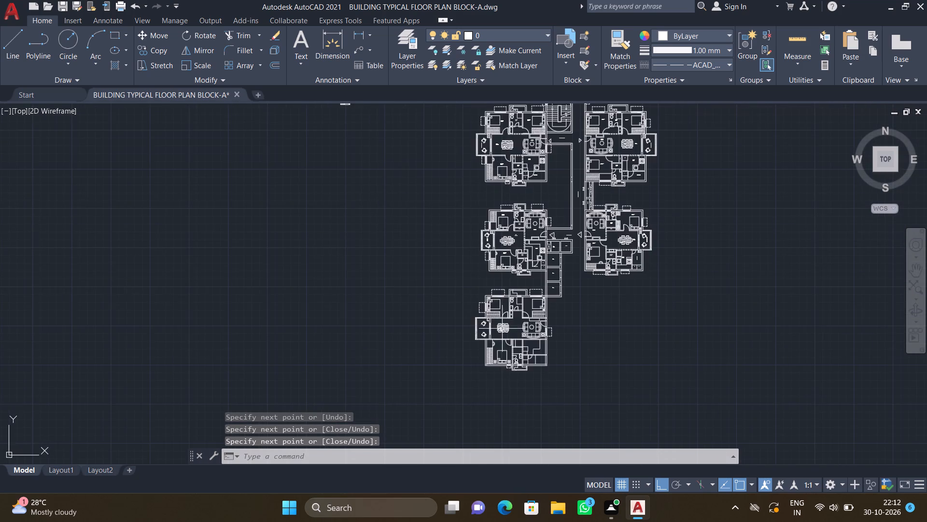
scroll(507, 371, "up", 3)
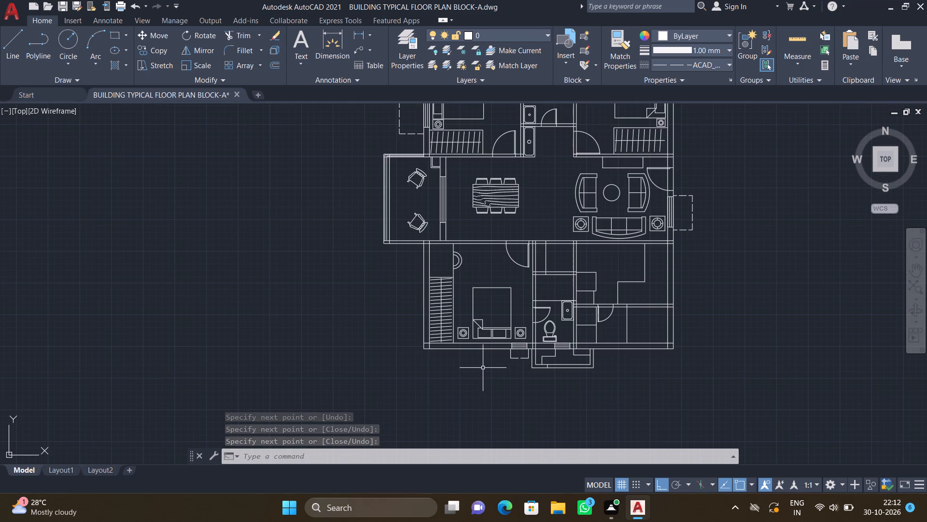
scroll(479, 357, "down", 2)
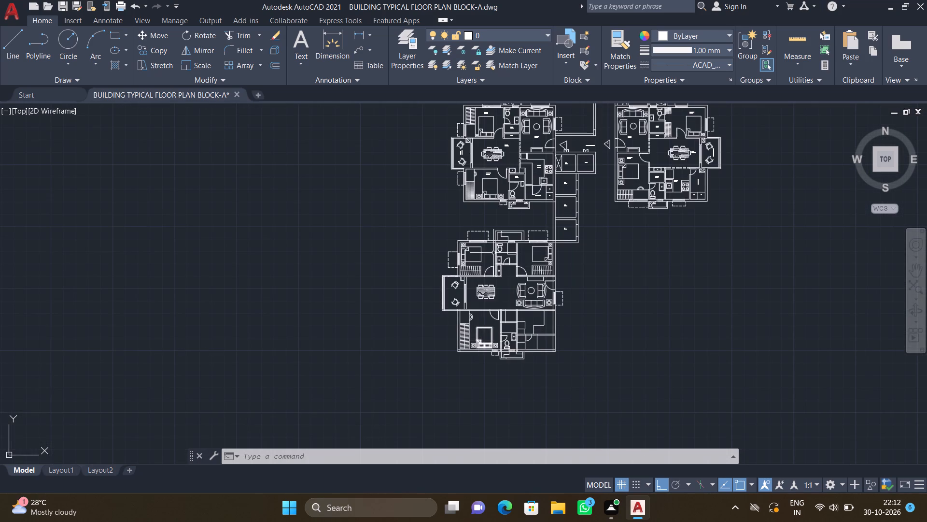
scroll(494, 238, "up", 5)
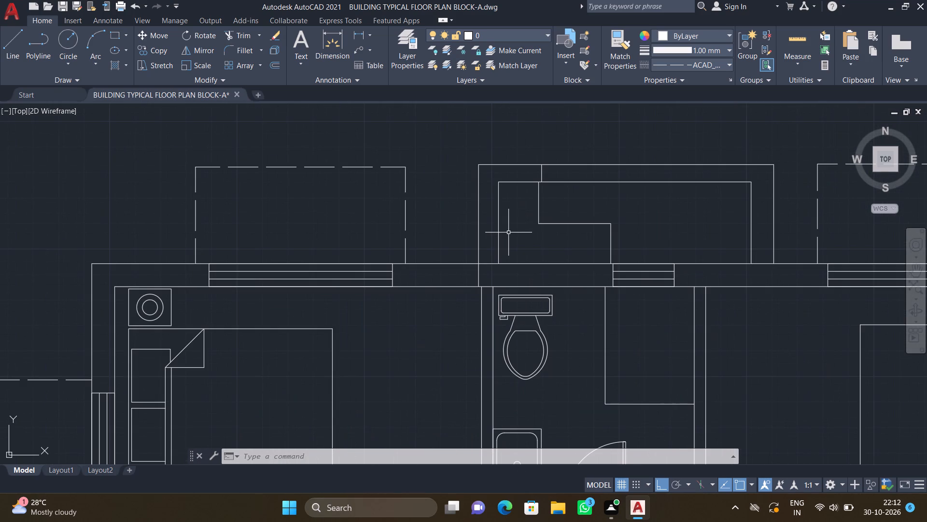
key("l")
key("Return")
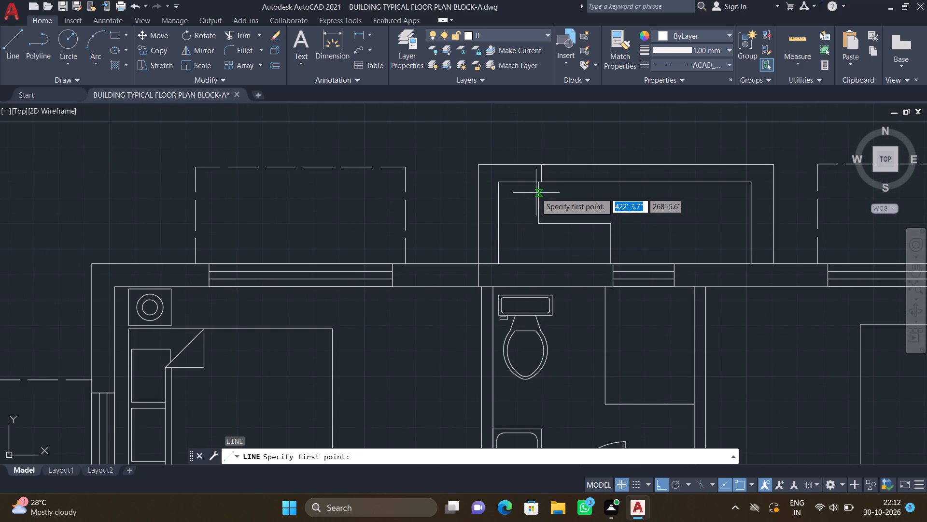
scroll(535, 193, "up", 2)
left_click(539, 166)
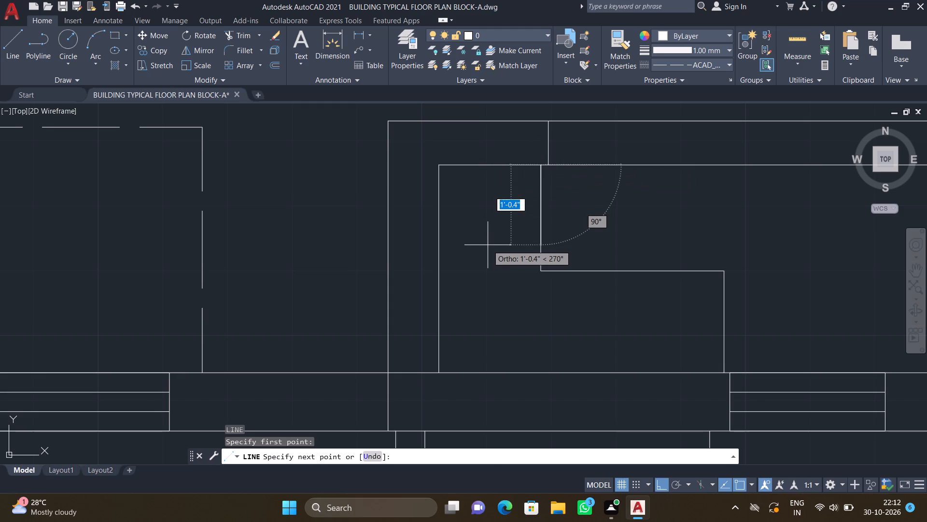
key("F8")
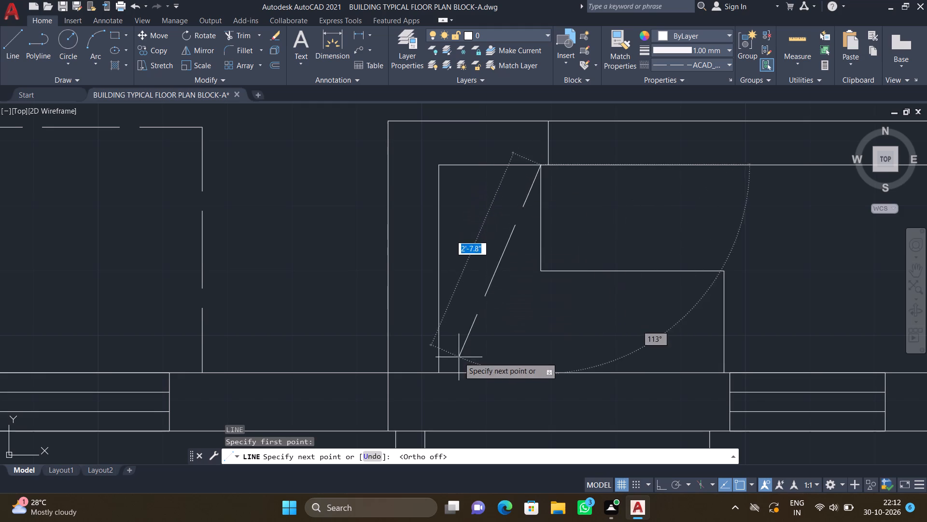
scroll(459, 360, "up", 2)
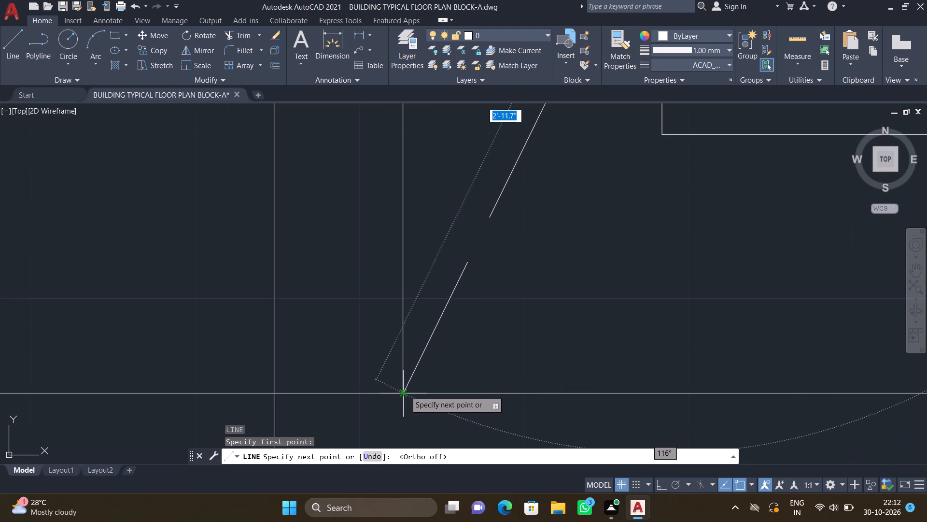
left_click(404, 391)
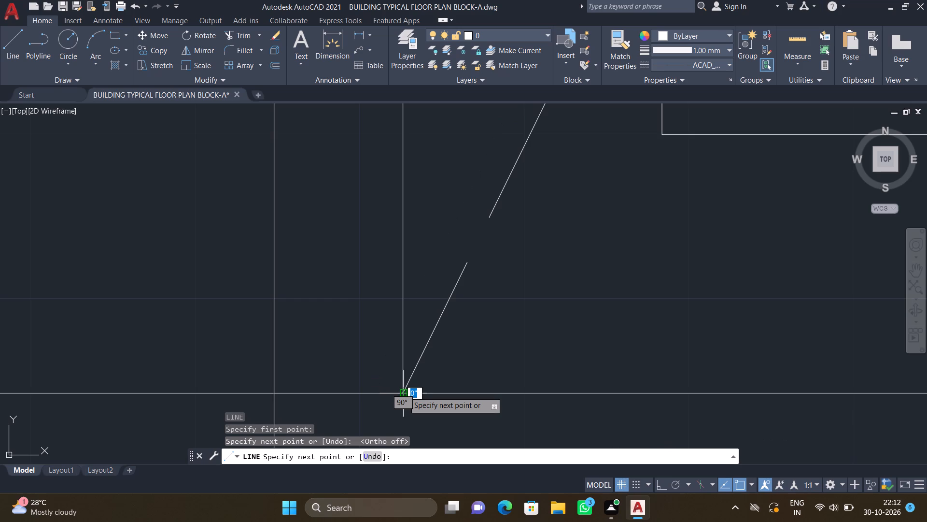
key("Return")
Draw a crossing dashed diagonal in the same duct, from its top-left inner corner to the L-shape's inside corner.
scroll(438, 357, "down", 3)
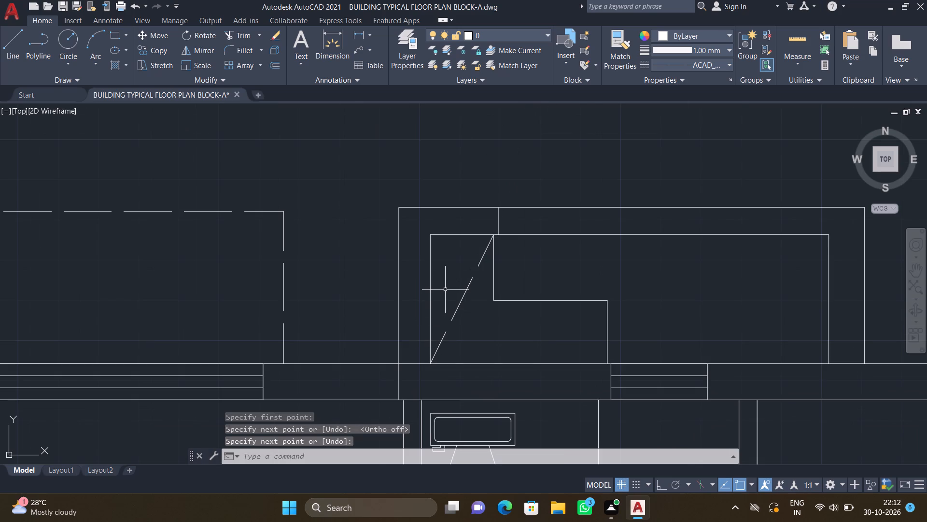
key("l")
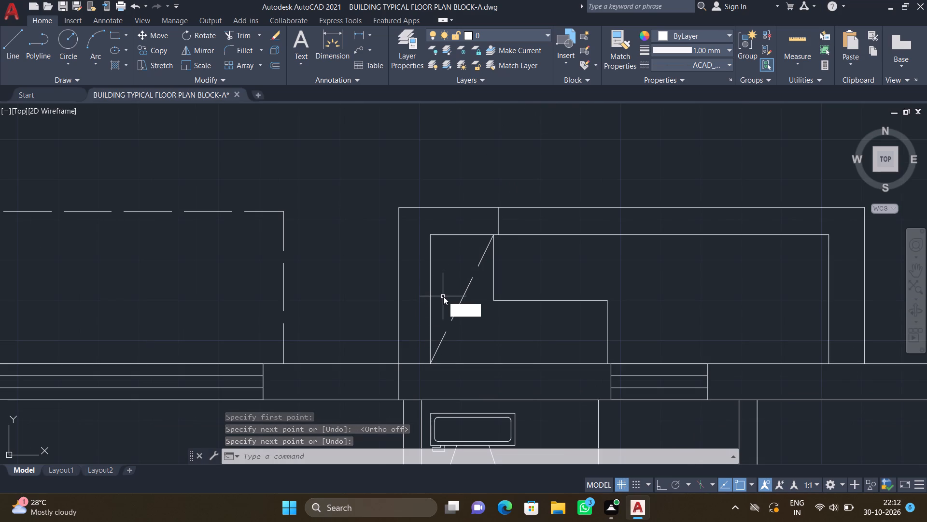
key("4")
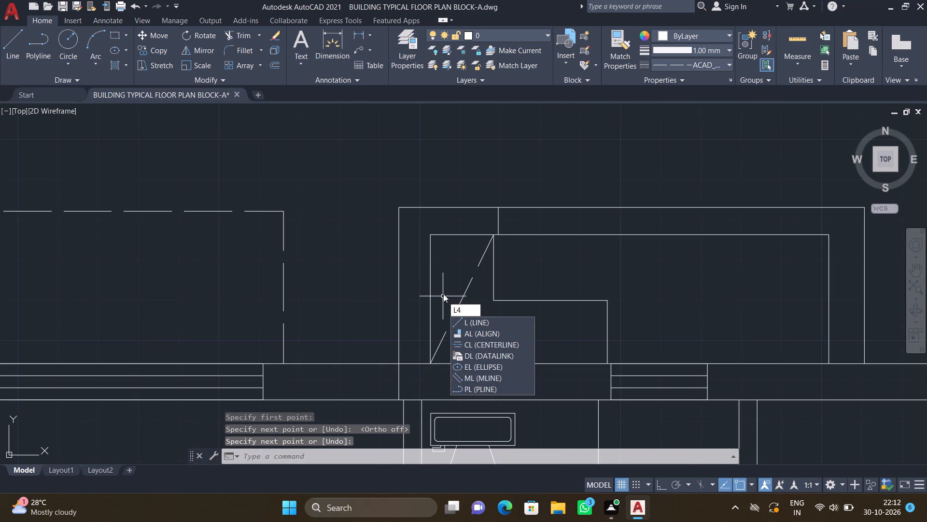
key("Escape")
key("l")
key("Return")
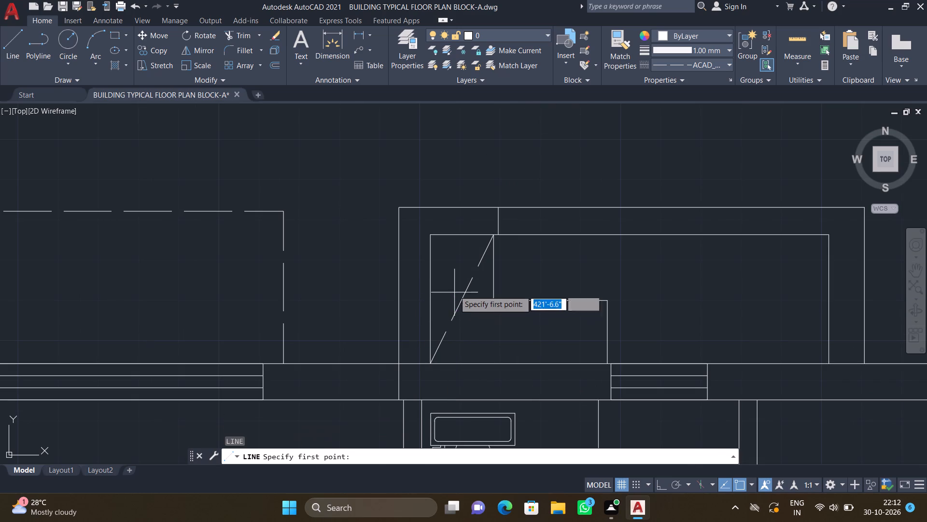
scroll(434, 242, "up", 2)
left_click_drag(423, 223, 449, 253)
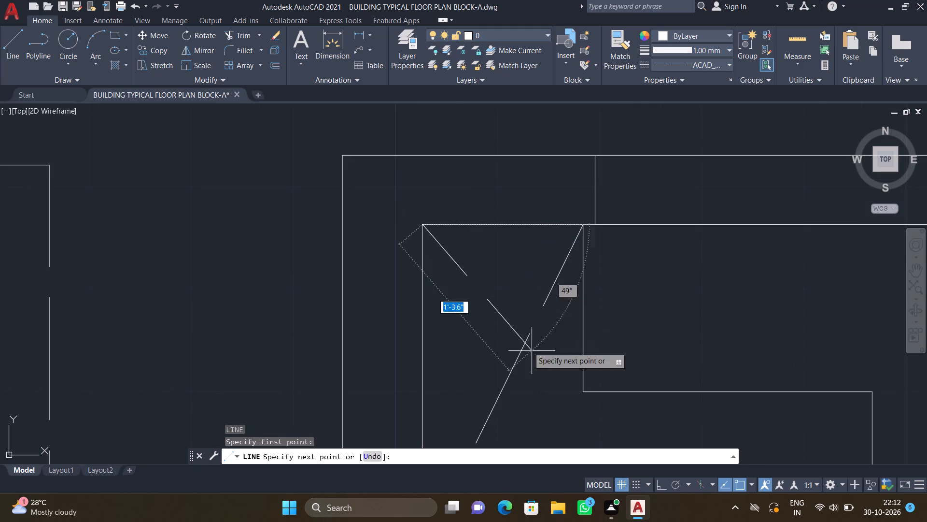
left_click(580, 390)
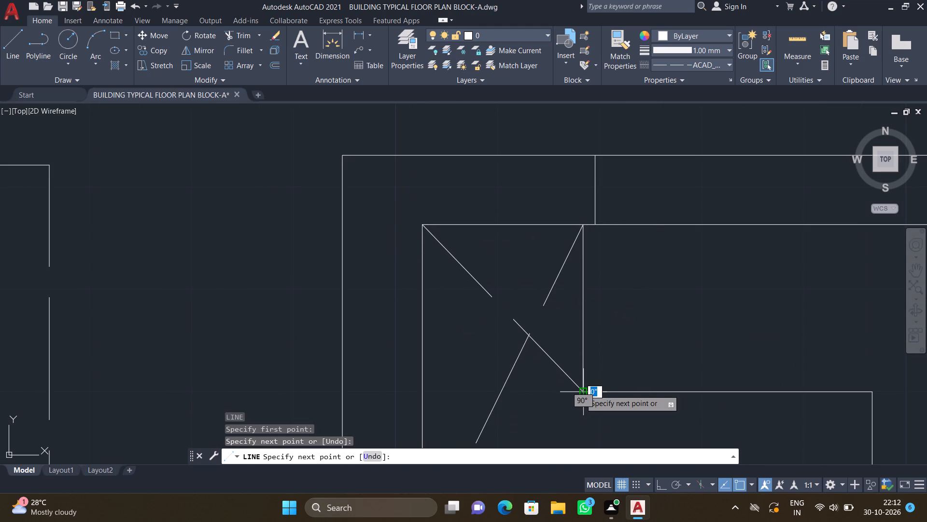
key("Return")
Draw a dashed diagonal from the L-shaped duct's inside corner down to the bottom-right corner of its lower arm.
scroll(581, 389, "down", 4)
middle_click_drag(604, 394, 575, 353)
scroll(575, 362, "up", 2)
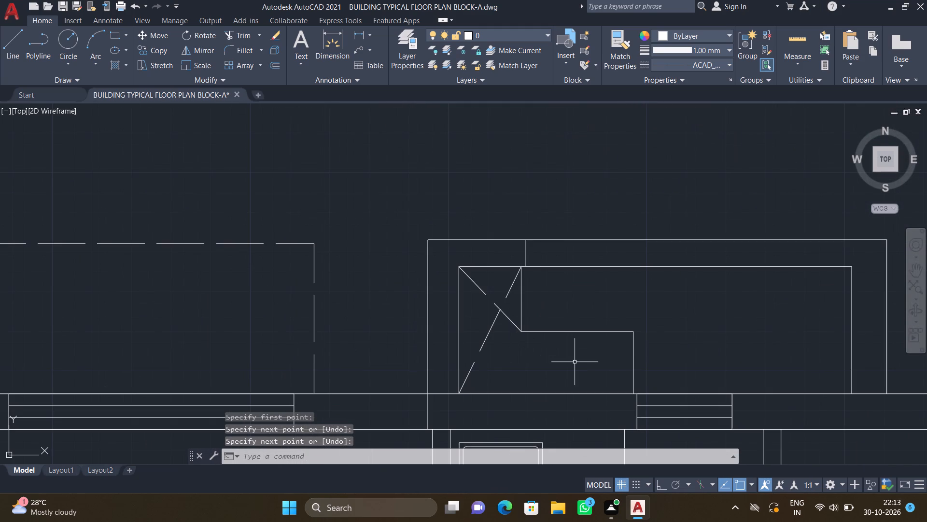
key("l")
key("Return")
scroll(522, 329, "up", 2)
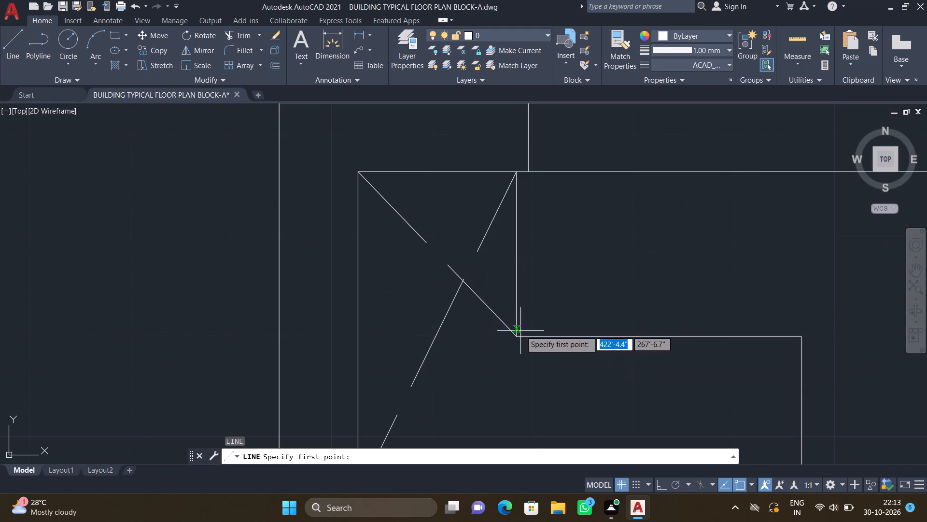
left_click_drag(513, 335, 534, 346)
scroll(619, 370, "down", 2)
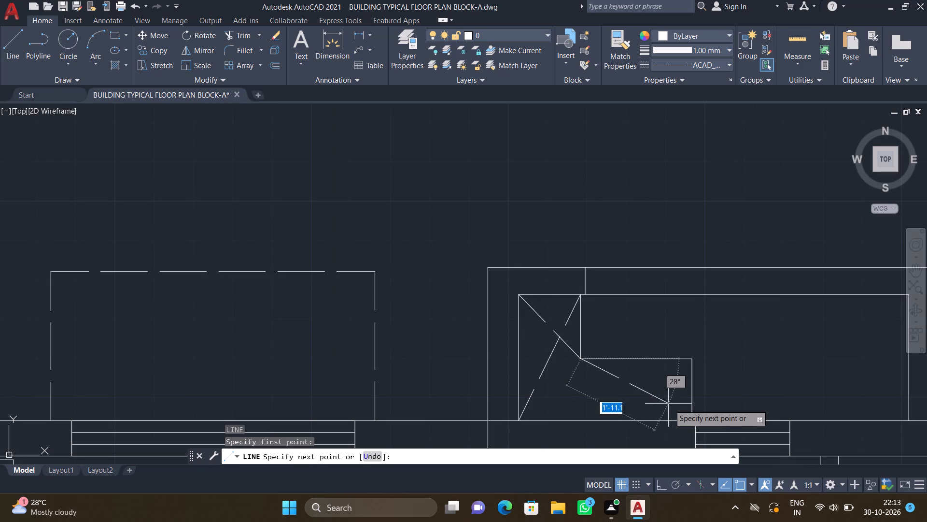
left_click(692, 417)
key("Return")
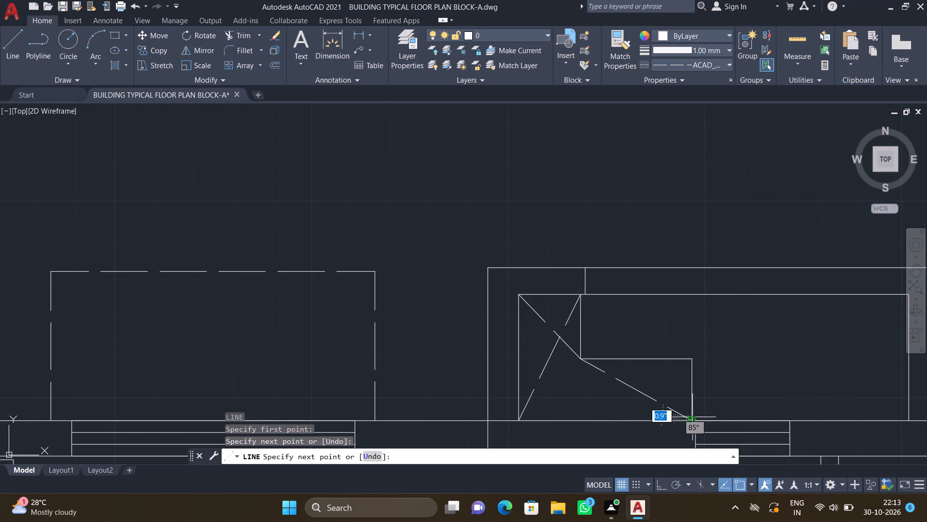
Draw a dashed diagonal from the top-right corner of the L-shaped duct's lower arm to its bottom-left inner corner.
scroll(687, 410, "down", 2)
scroll(656, 404, "up", 2)
key("l")
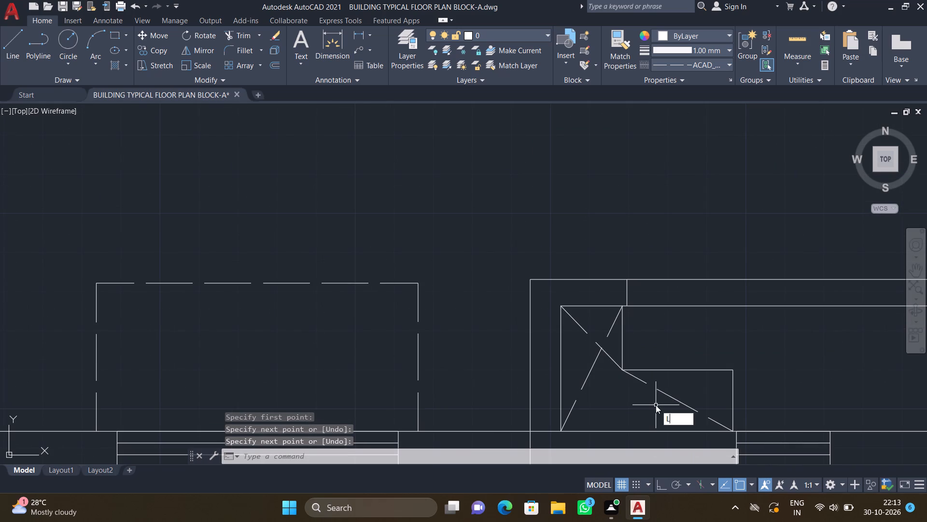
key("Return")
left_click(734, 371)
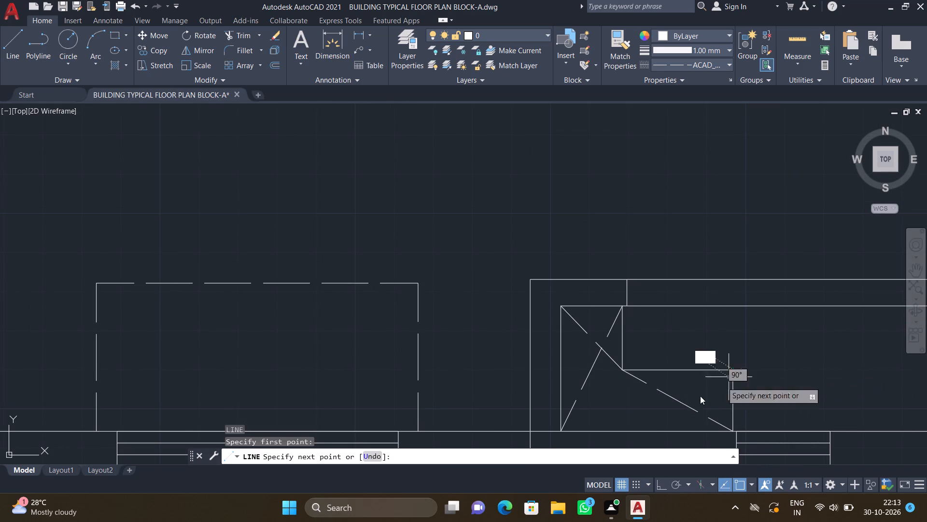
scroll(604, 435, "down", 1)
scroll(444, 379, "down", 2)
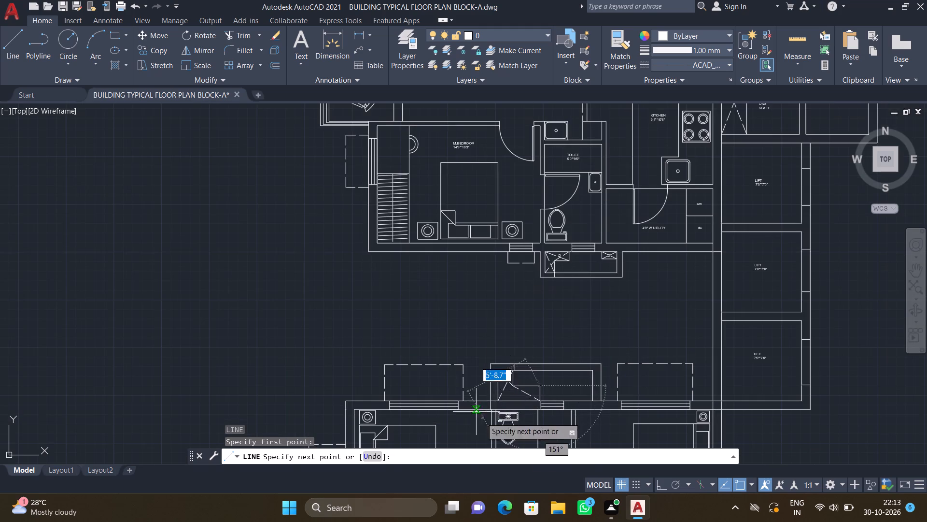
scroll(454, 370, "down", 1)
scroll(481, 395, "up", 5)
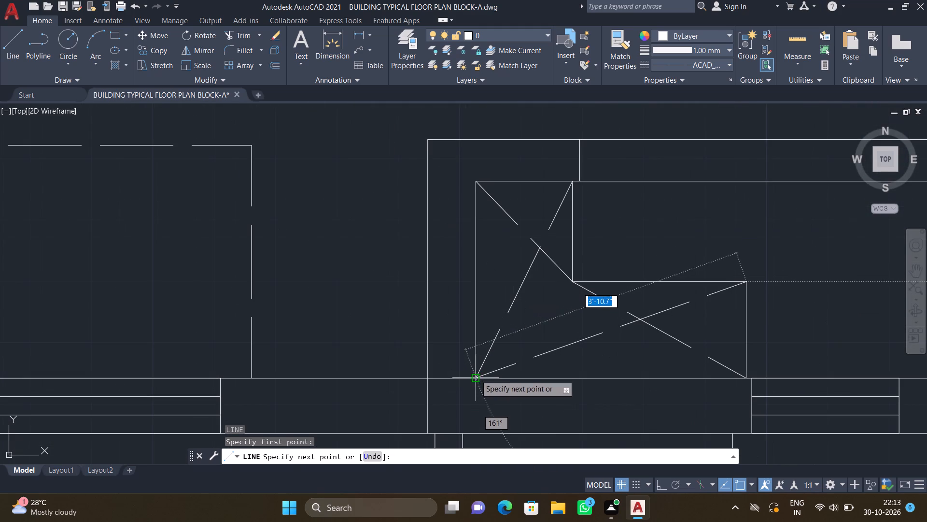
left_click(476, 377)
key("Return")
Draw a dashed diagonal inside the small duct at the balcony's upper-right corner, from its top-left to bottom-right inner corner.
scroll(497, 405, "down", 4)
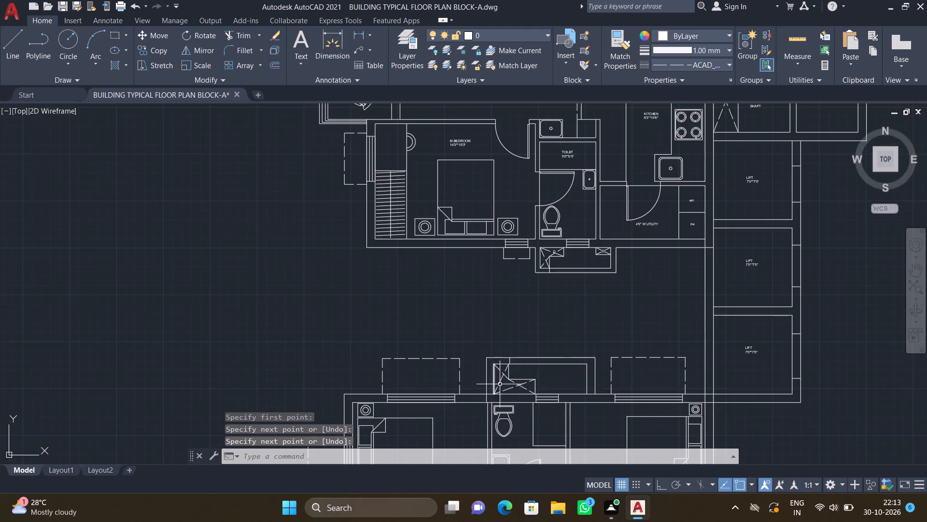
middle_click_drag(502, 402, 464, 297)
scroll(463, 293, "down", 3)
scroll(538, 325, "up", 2)
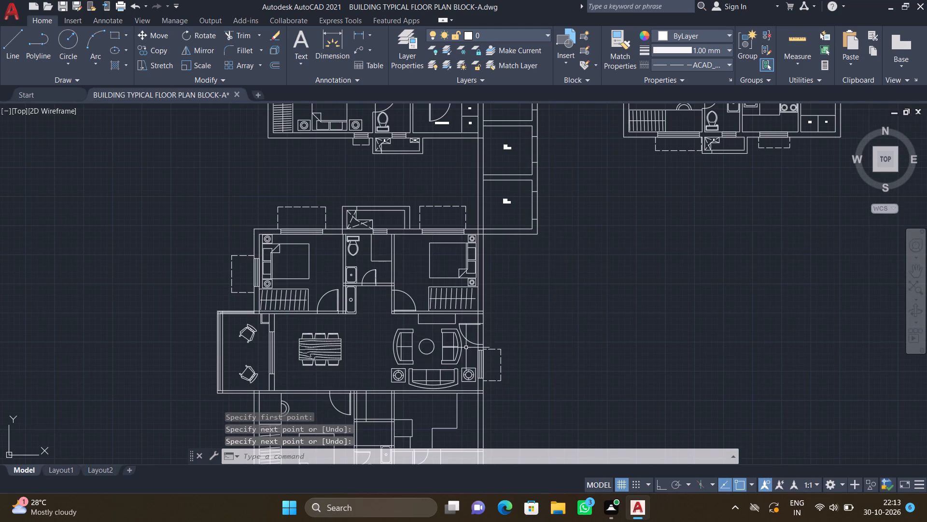
scroll(225, 330, "up", 3)
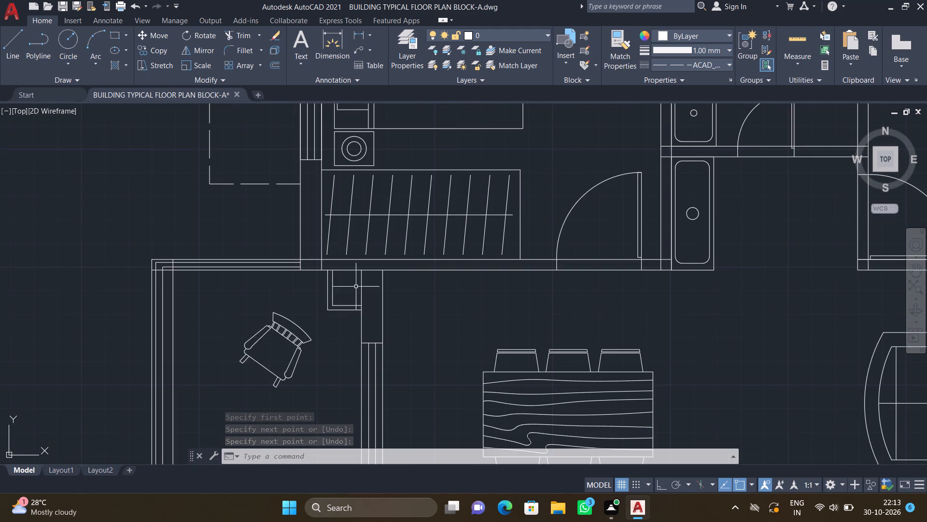
scroll(352, 286, "up", 2)
key("l")
key("Return")
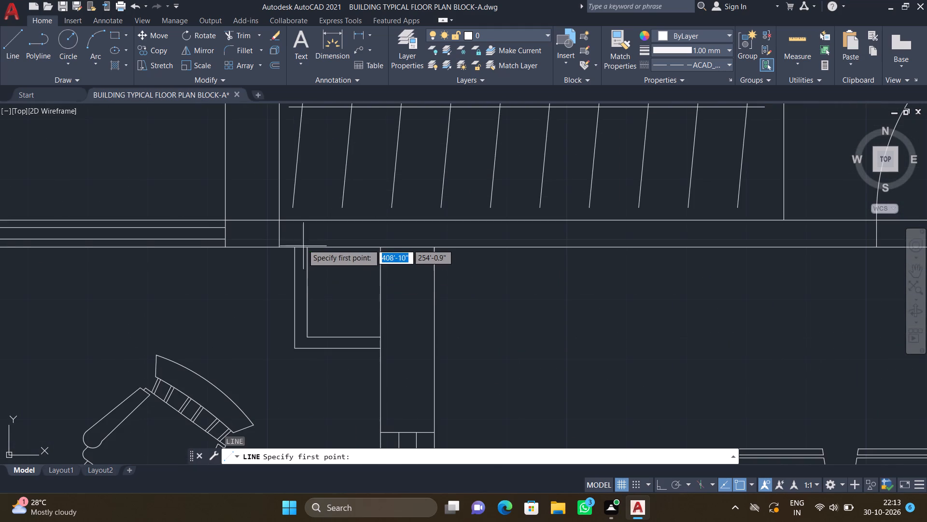
left_click_drag(308, 248, 314, 260)
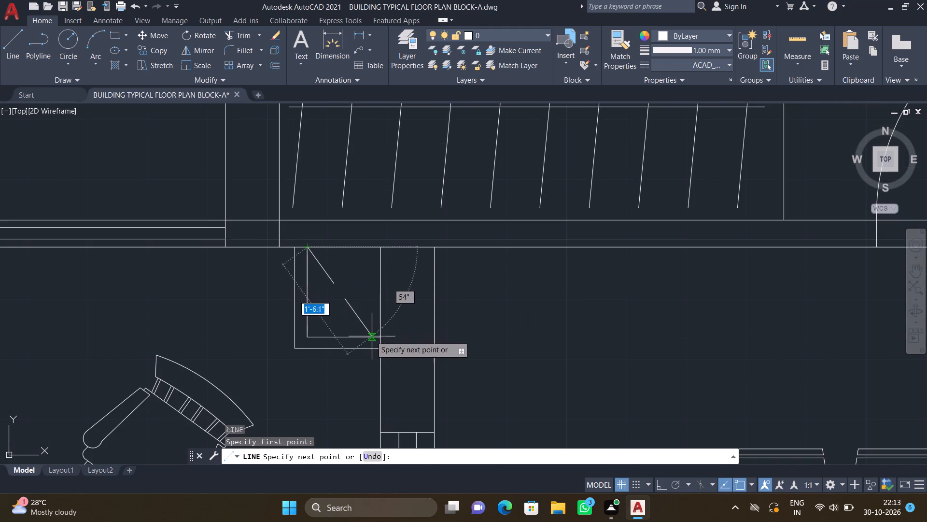
left_click(383, 336)
key("Return")
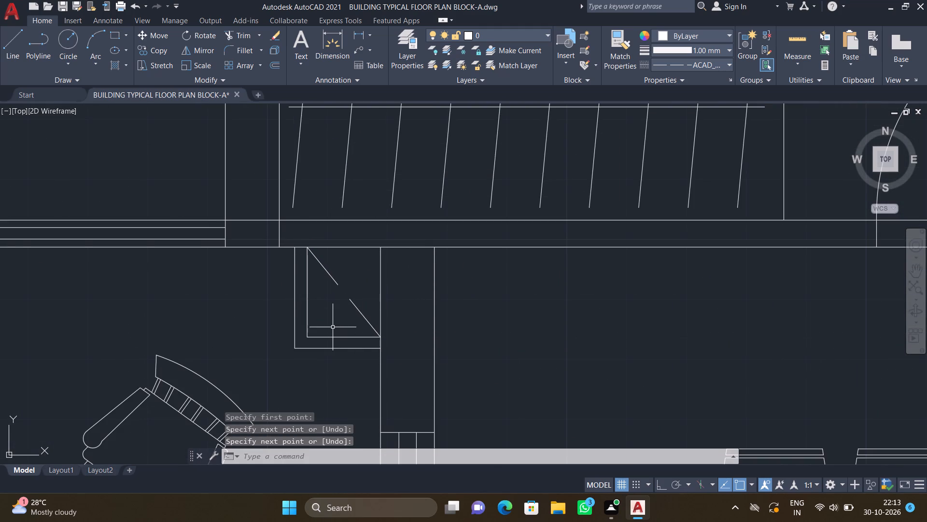
Draw the crossing dashed diagonal in the small balcony duct, from its bottom-left inner corner to its top-right corner.
key("space")
left_click_drag(306, 340, 314, 334)
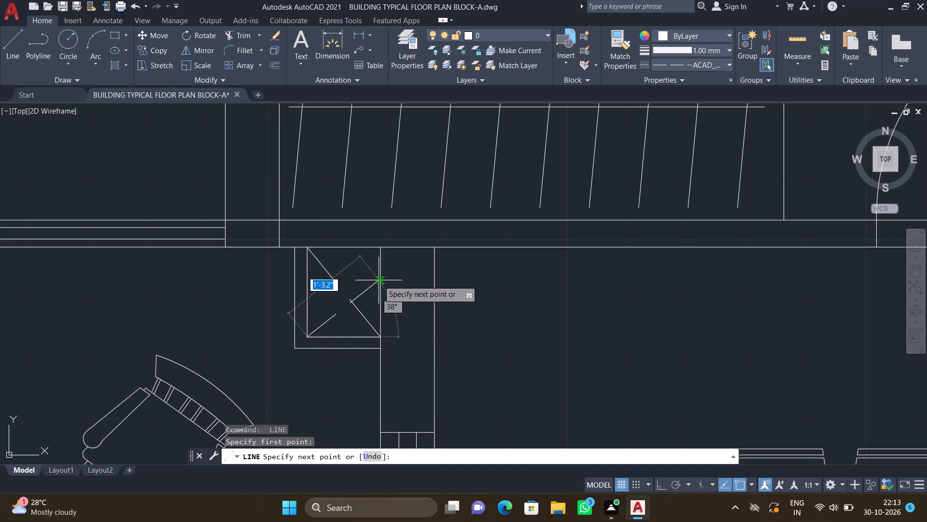
scroll(377, 261, "up", 2)
left_click(383, 227)
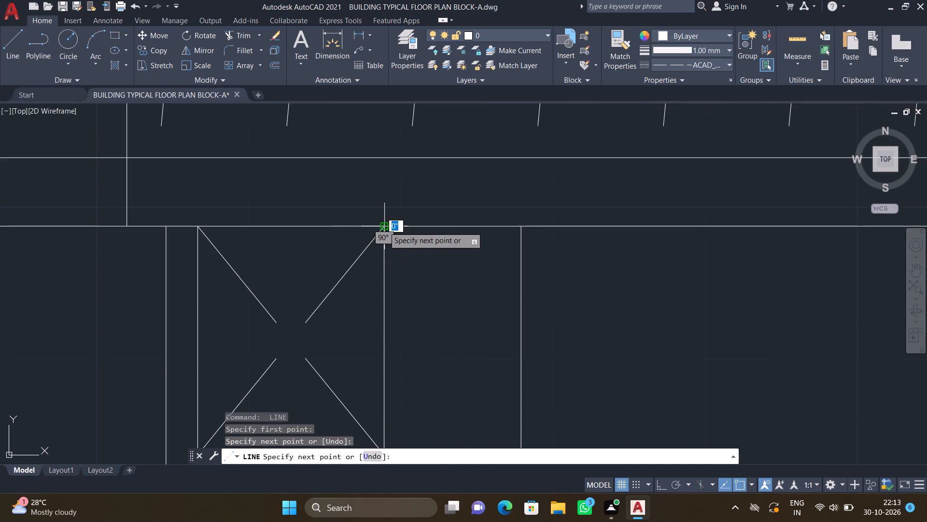
key("Return")
Draw a dashed diagonal in the small rectangular duct below the bottom toilet's right wall, from its top-left to bottom-right corner.
scroll(379, 250, "down", 4)
scroll(368, 290, "down", 4)
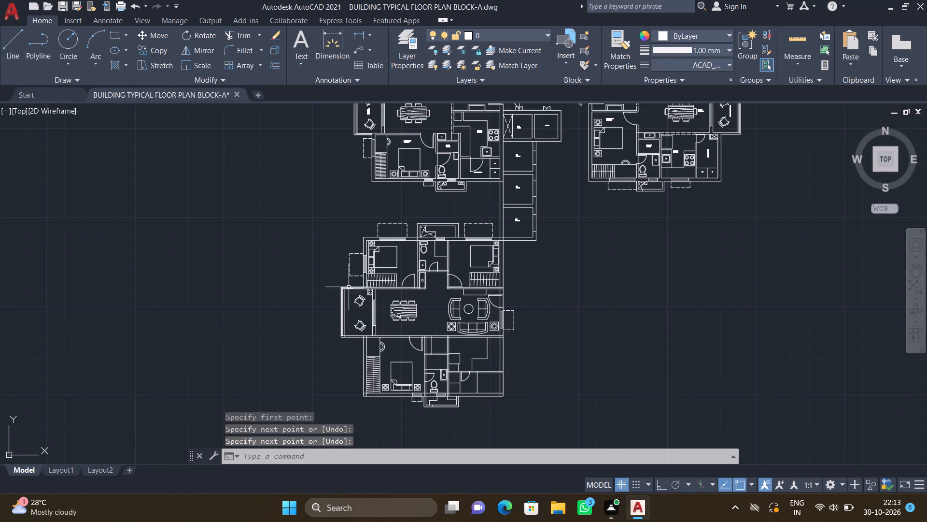
scroll(409, 405, "up", 2)
scroll(462, 391, "up", 3)
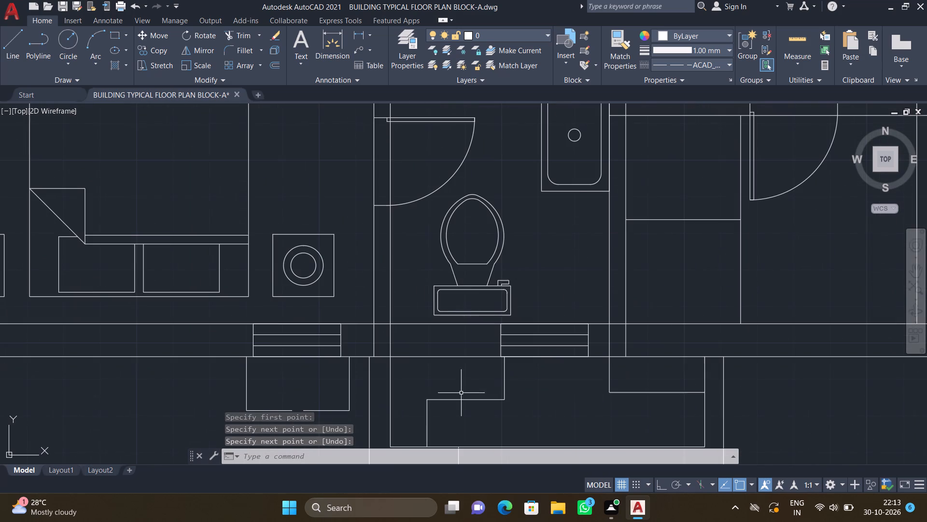
key("l")
key("Return")
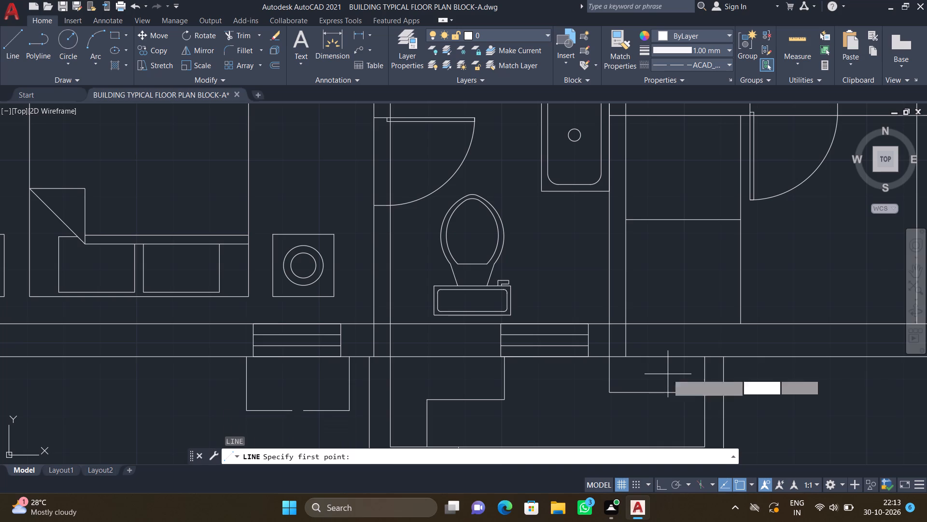
scroll(613, 366, "up", 2)
left_click_drag(599, 344, 615, 347)
scroll(672, 366, "down", 2)
scroll(725, 391, "up", 2)
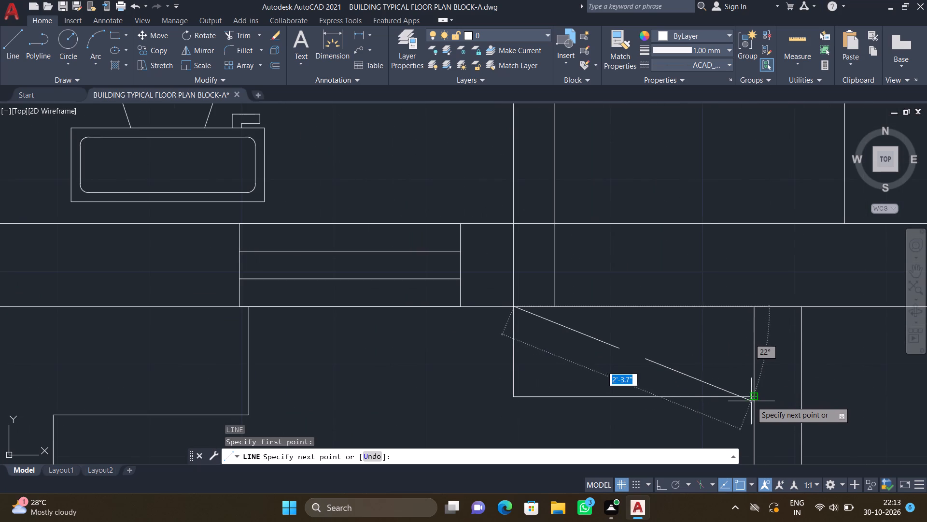
left_click(756, 395)
key("Return")
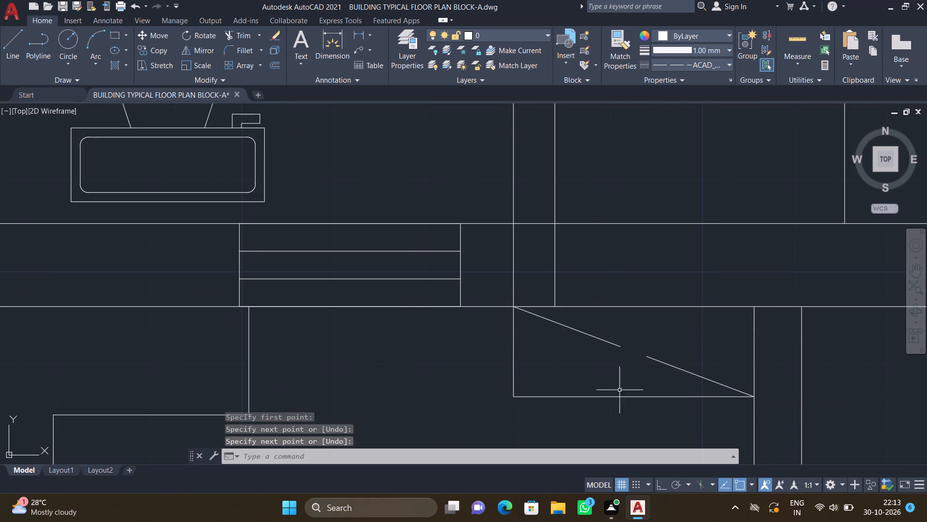
Draw the crossing dashed diagonal in the same rectangular duct, from its bottom-left to its top-right corner.
key("space")
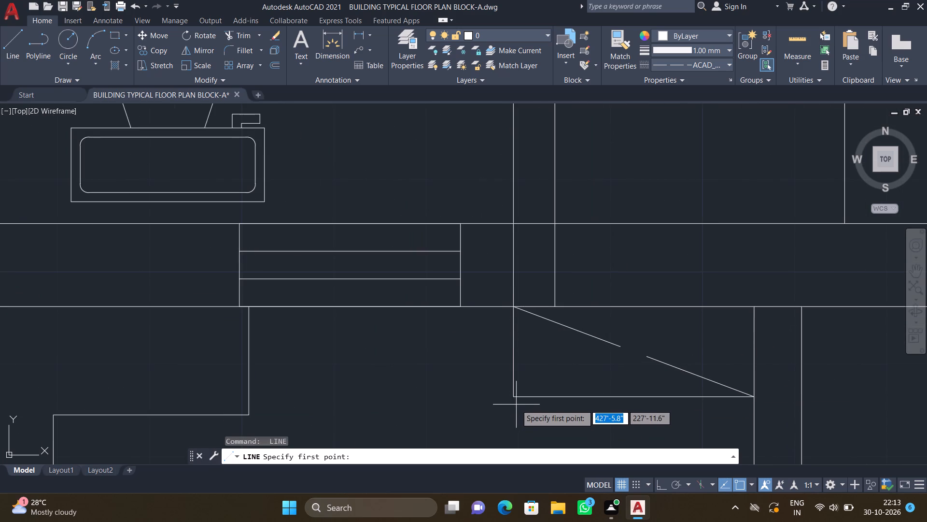
left_click_drag(512, 398, 526, 396)
scroll(669, 332, "up", 1)
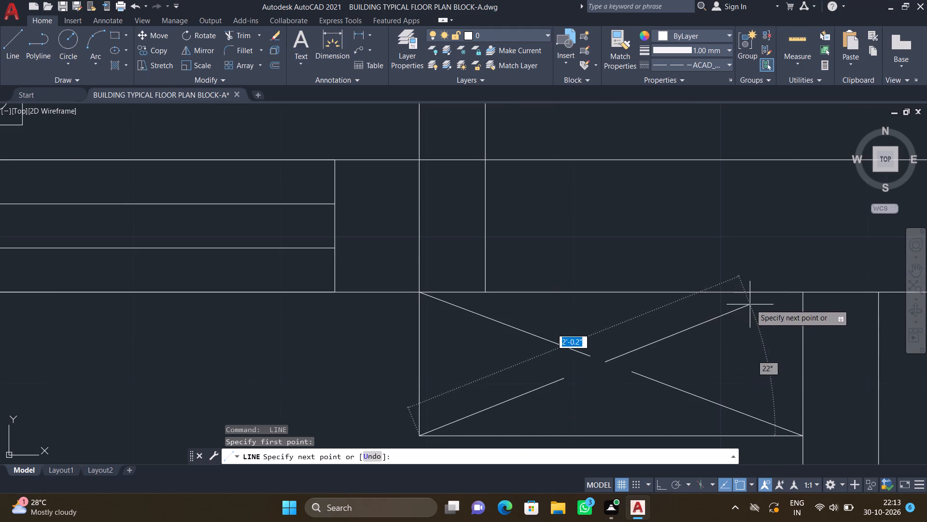
left_click(803, 293)
key("Return")
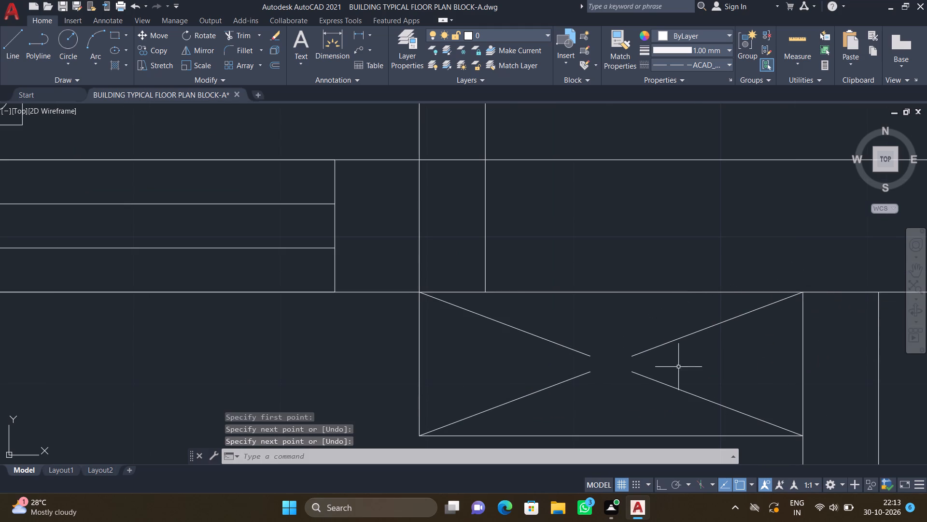
Draw a dashed diagonal in the L-shaped duct below the bottom toilet, from its top-left inner corner to the upper arm's bottom-right corner.
scroll(672, 373, "down", 4)
middle_click(497, 367)
scroll(512, 415, "up", 3)
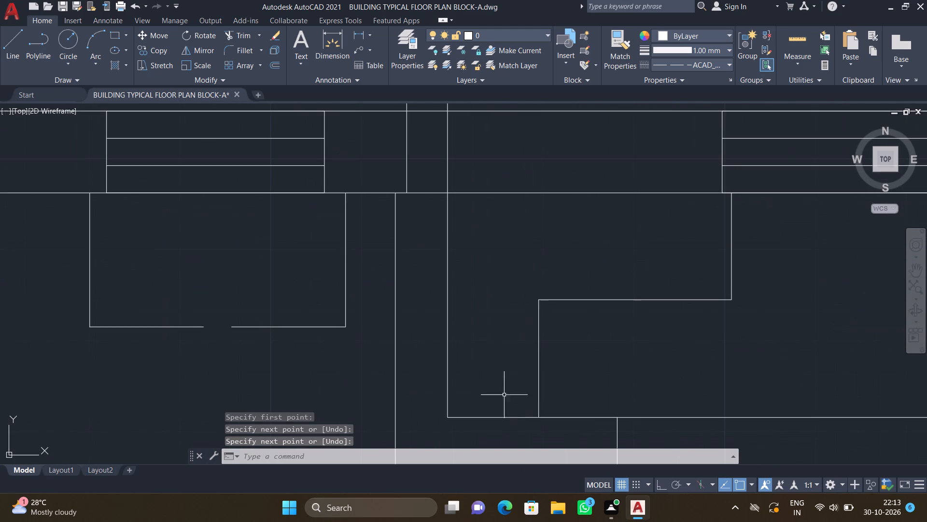
key("l")
key("Return")
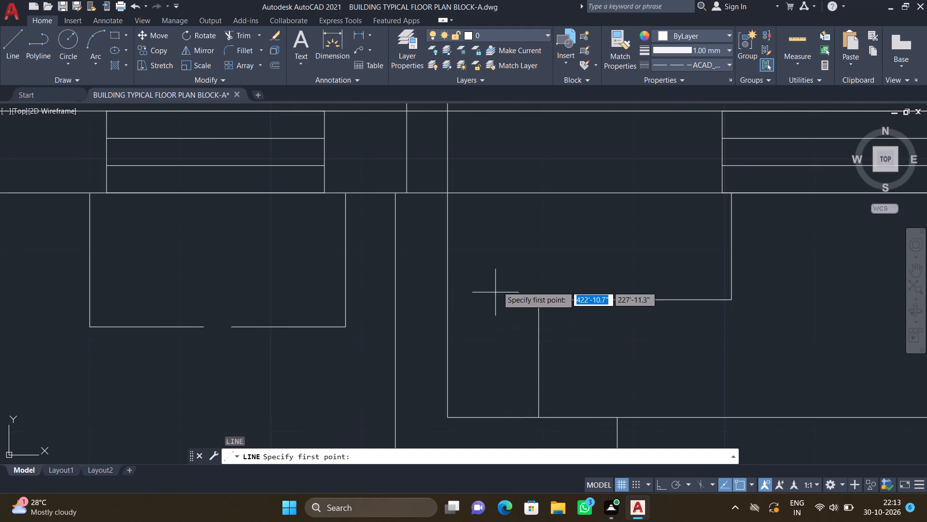
left_click_drag(445, 192, 459, 202)
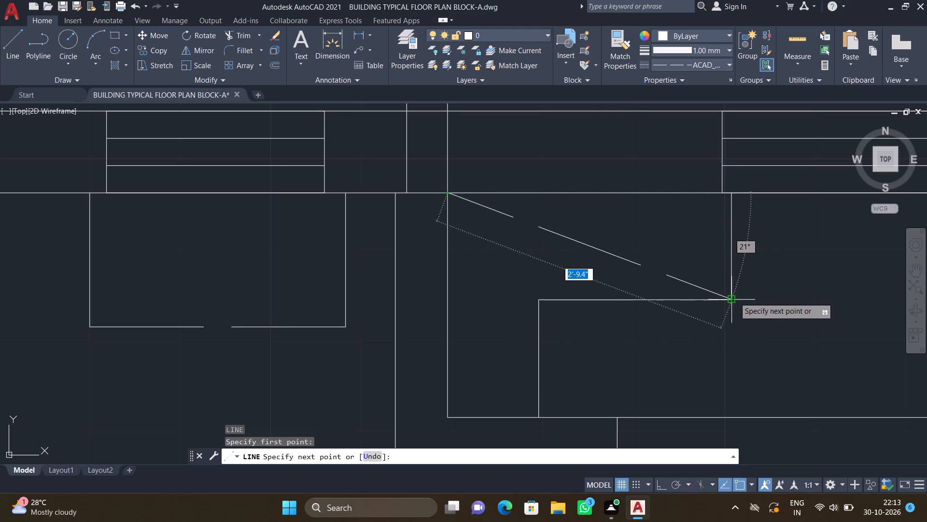
left_click(734, 297)
key("Return")
Draw a crossing dashed line from the L-shaped duct's inside corner to the top-right corner of its upper arm.
key("space")
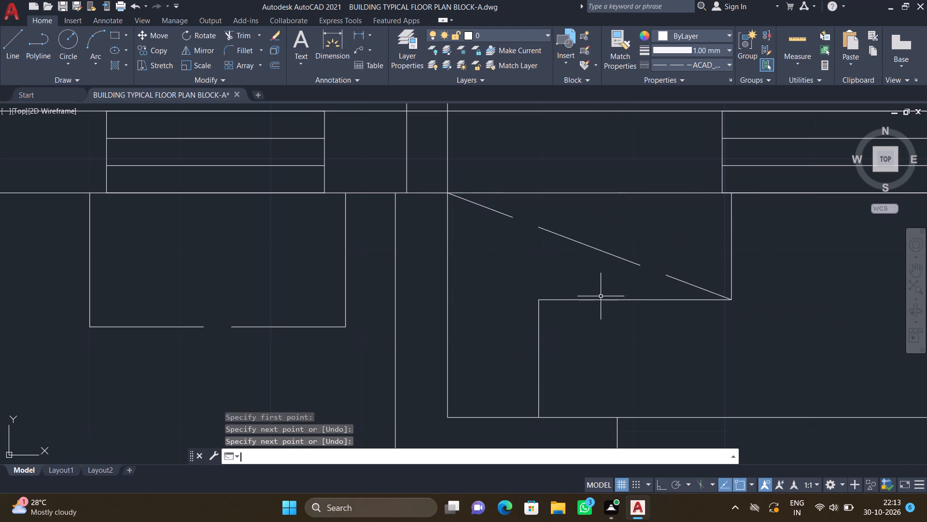
left_click(539, 299)
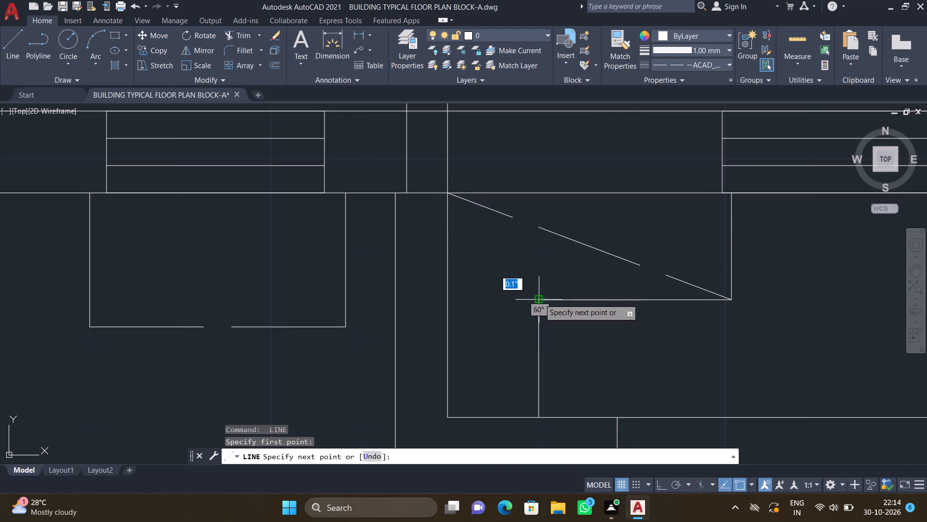
scroll(732, 194, "up", 2)
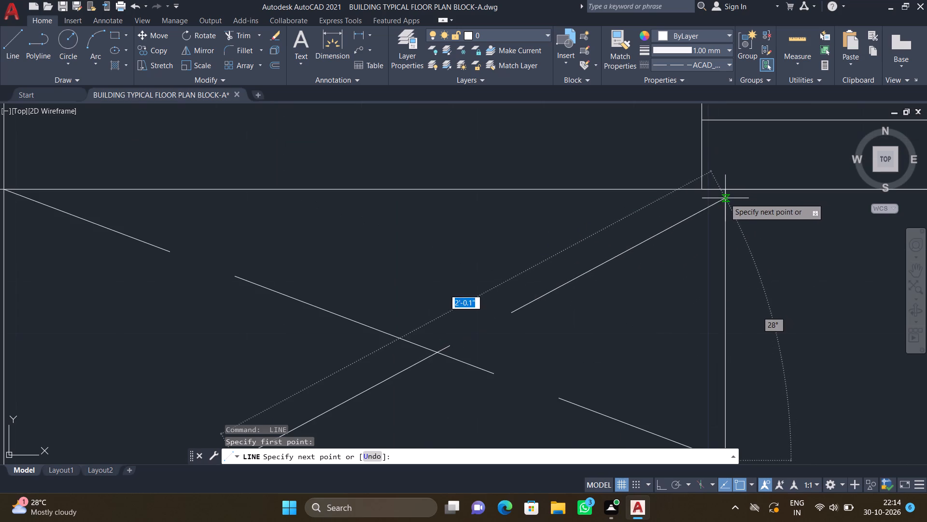
left_click(724, 190)
key("Return")
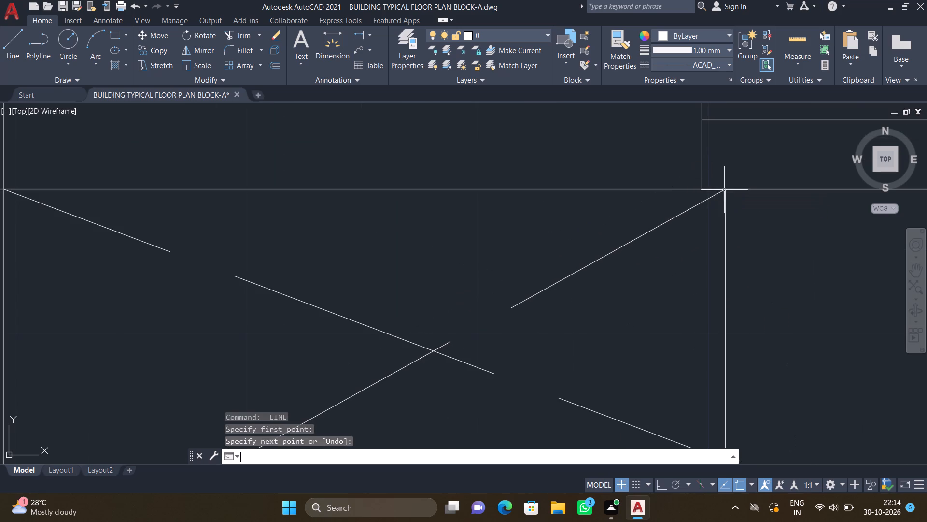
Draw a dashed diagonal from the L-shaped duct's inside corner to the bottom-left corner of its lower arm.
scroll(653, 250, "down", 3)
key("l")
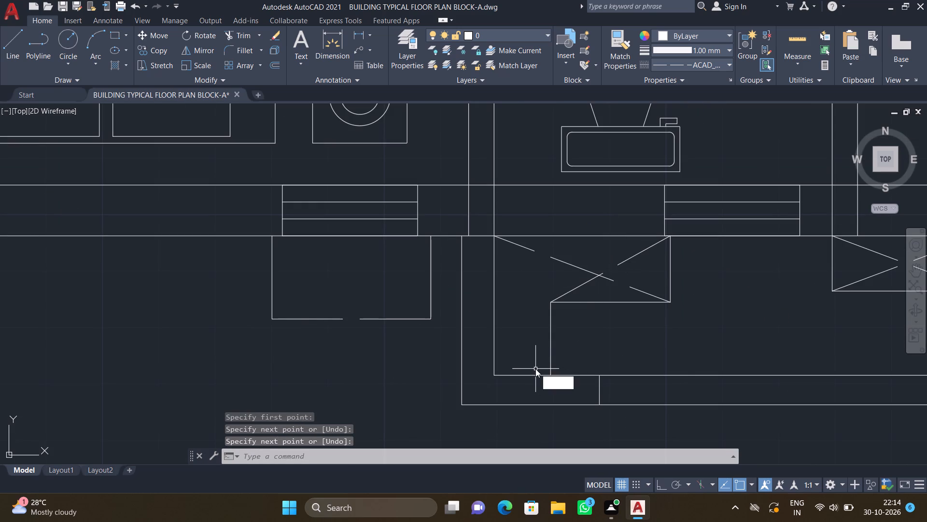
key("Return")
scroll(532, 373, "up", 1)
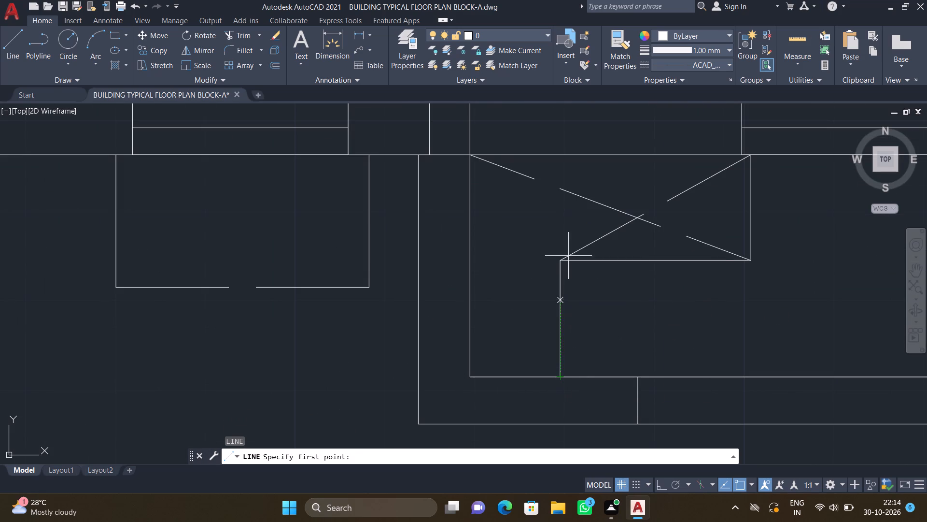
left_click_drag(559, 261, 558, 268)
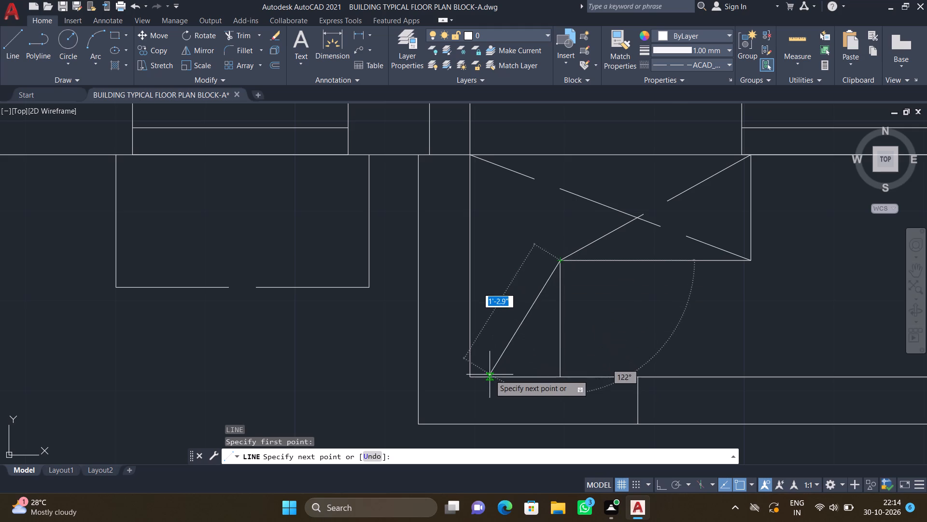
scroll(490, 375, "up", 1)
left_click(455, 377)
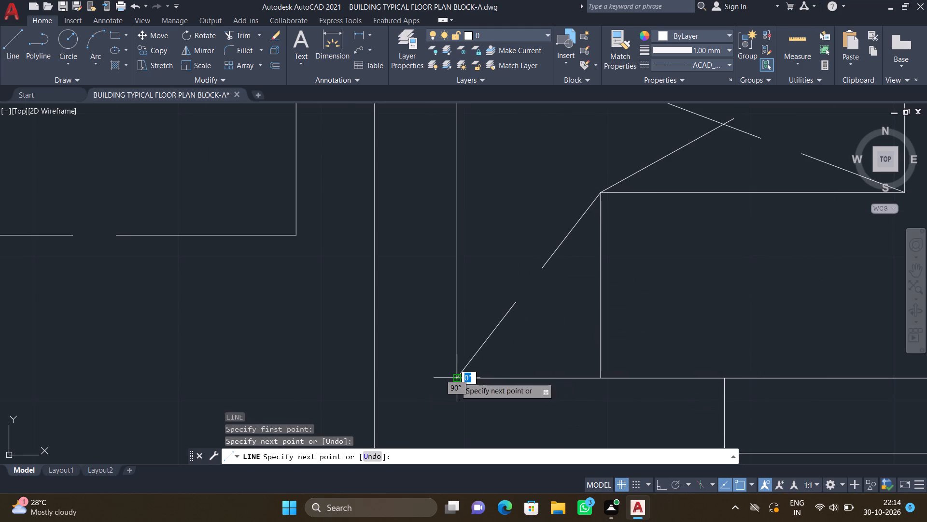
key("Return")
Draw a crossing dashed diagonal from the bottom-right corner of the L-shaped duct's lower arm to the duct's top-left inner corner.
key("l")
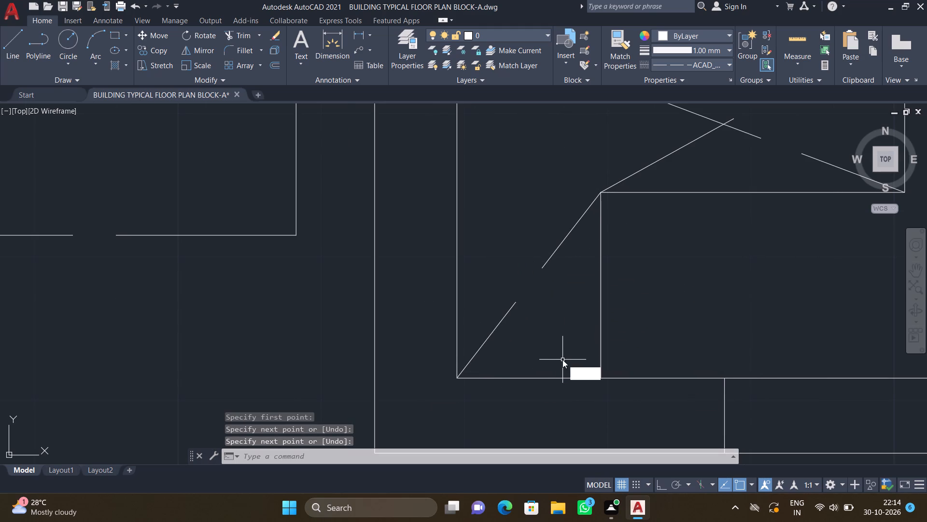
key("Return")
left_click(599, 375)
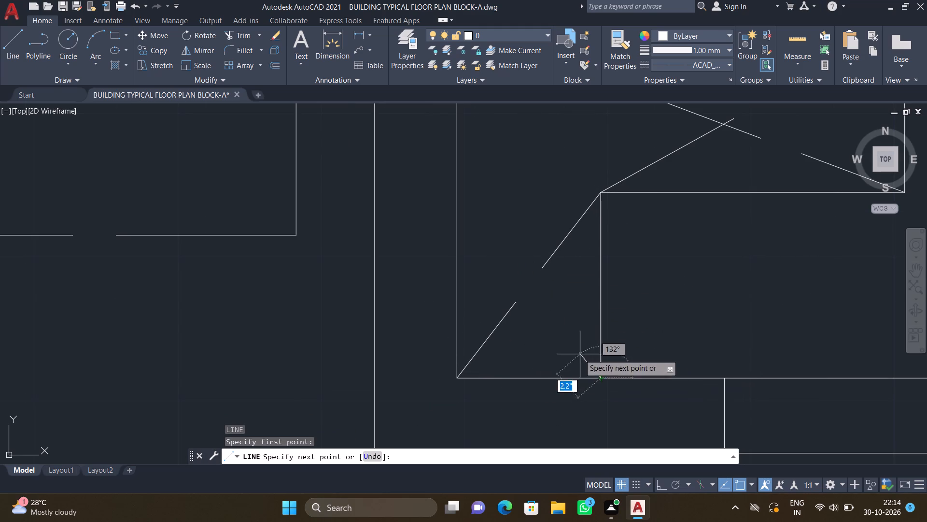
scroll(554, 309, "down", 3)
scroll(526, 246, "up", 3)
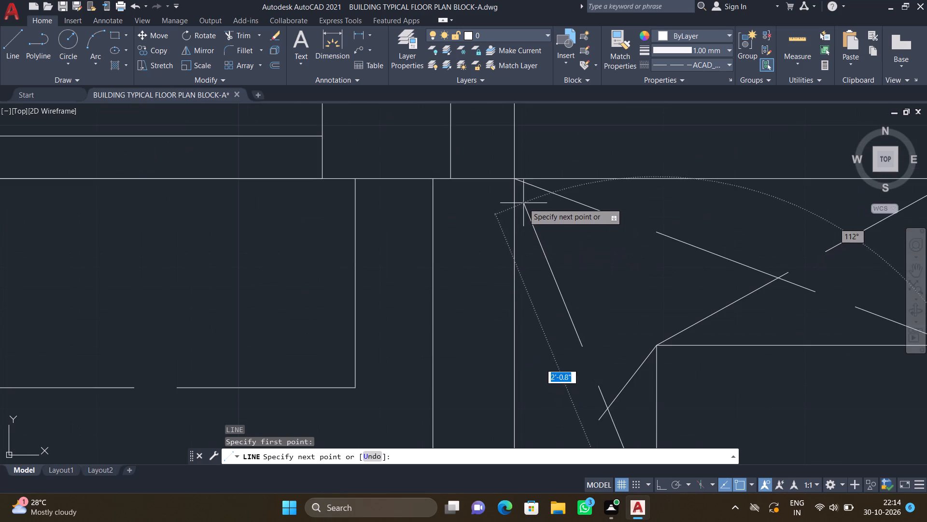
scroll(517, 183, "up", 2)
left_click(506, 172)
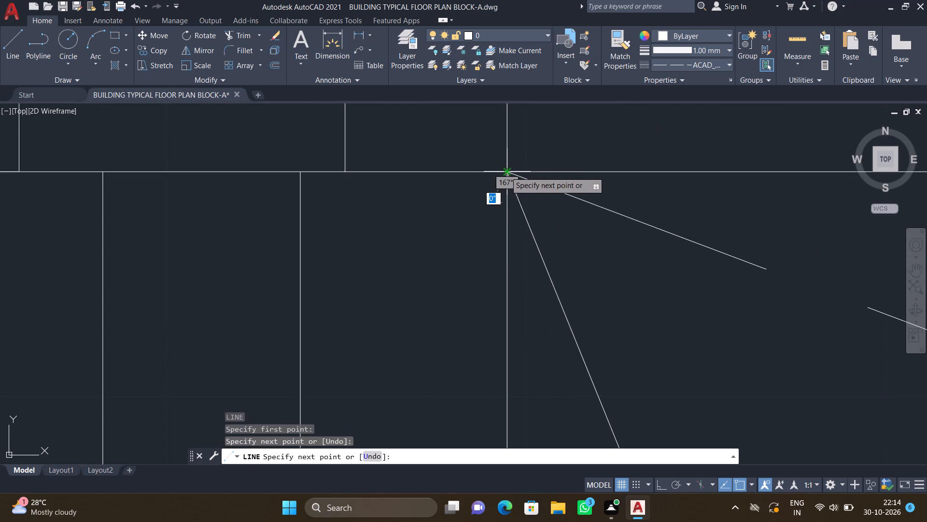
key("Return")
With Ortho on, draw a horizontal dashed line across the passage opening above the dining area, from the washbasin counter's bottom-right corner to the opposite wall's corner.
scroll(529, 203, "down", 8)
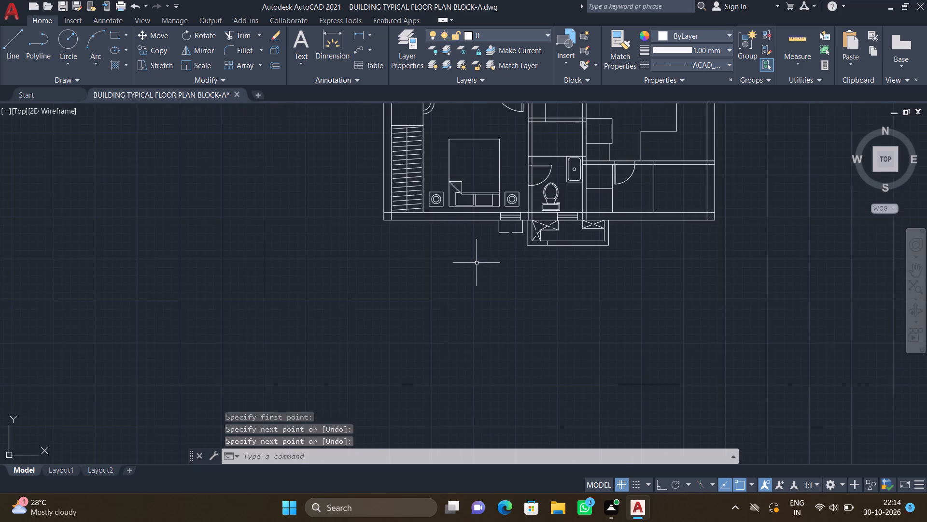
scroll(477, 263, "down", 3)
scroll(480, 178, "up", 3)
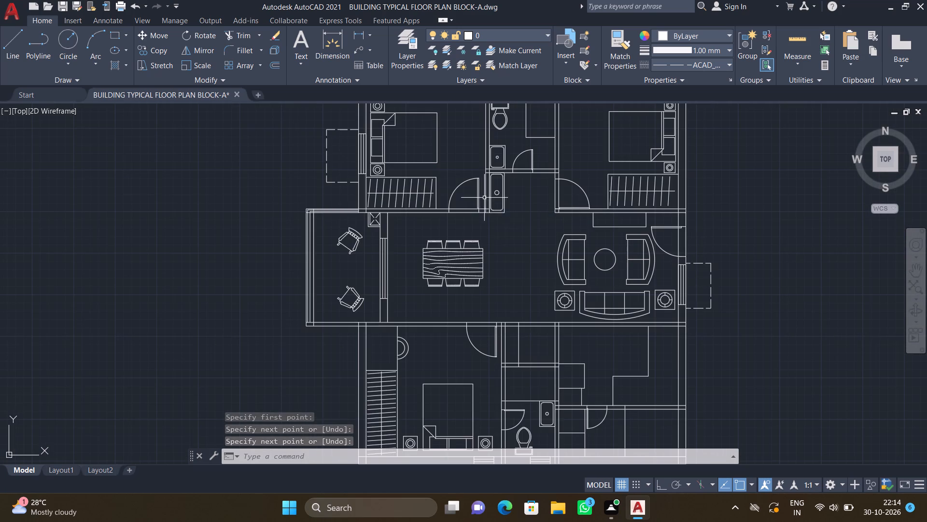
key("l")
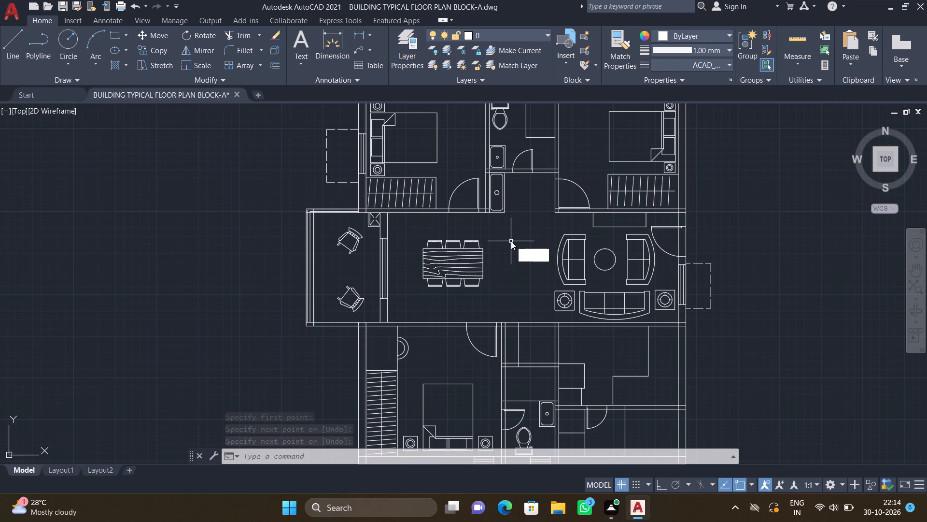
key("Return")
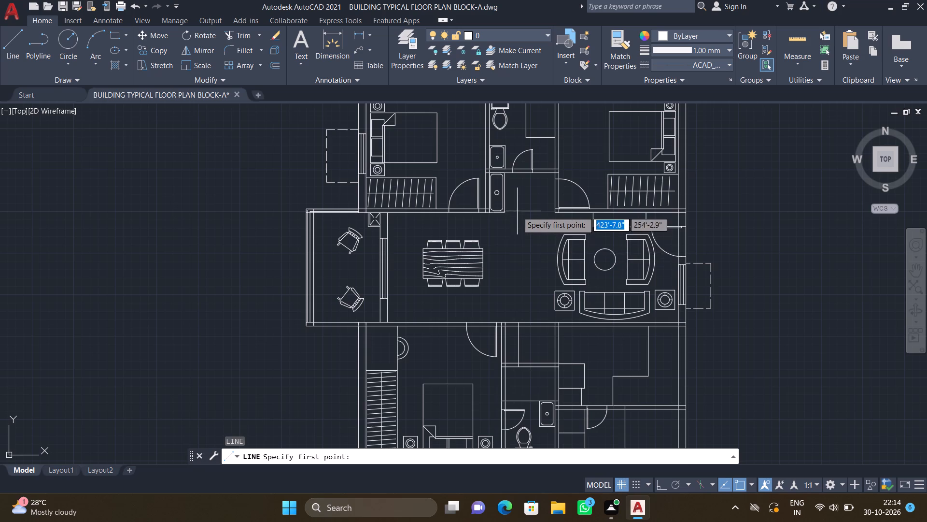
scroll(516, 215, "up", 5)
left_click_drag(466, 206, 467, 206)
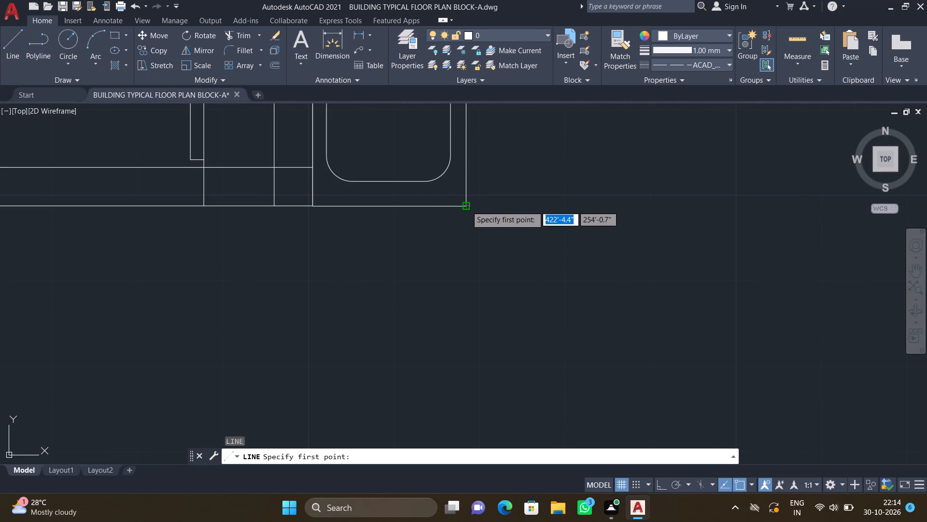
left_click_drag(467, 206, 475, 209)
scroll(581, 210, "down", 2)
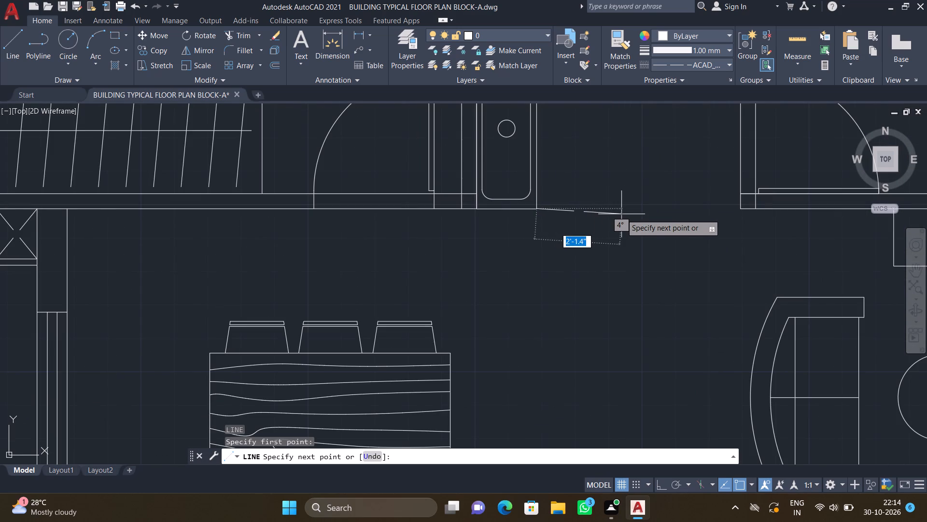
key("F8")
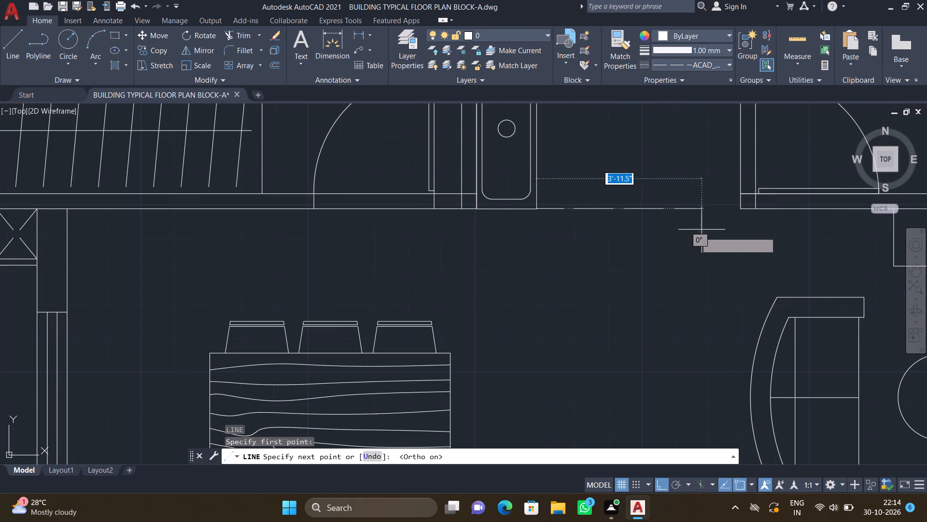
scroll(718, 217, "up", 1)
left_click(752, 203)
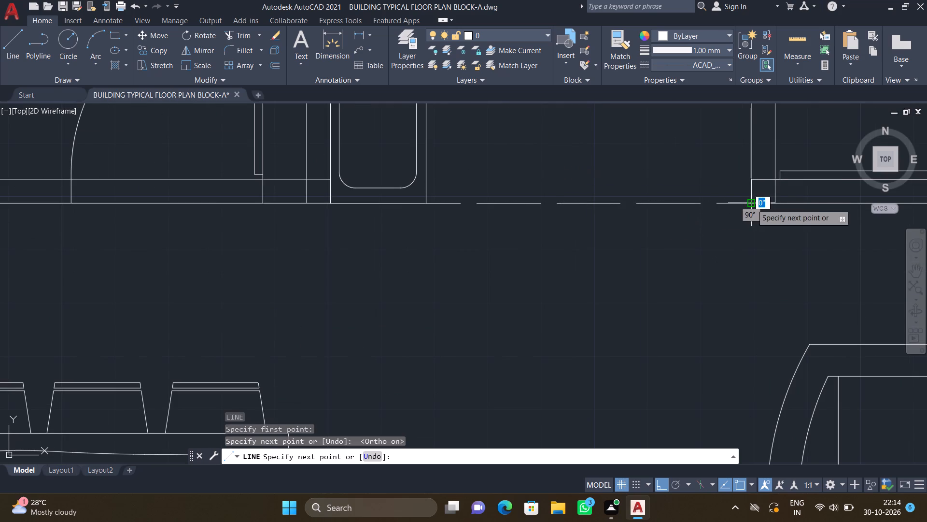
key("Return")
Draw a second horizontal dashed line across the passage opening above the dining area, from the opposite wall's upper corner to the washbasin counter's side.
key("l")
key("Return")
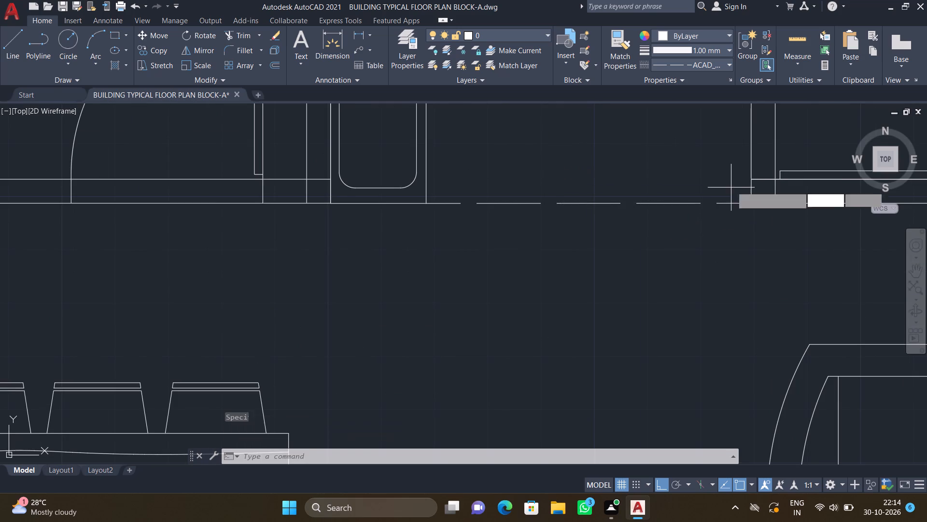
left_click_drag(753, 178, 748, 184)
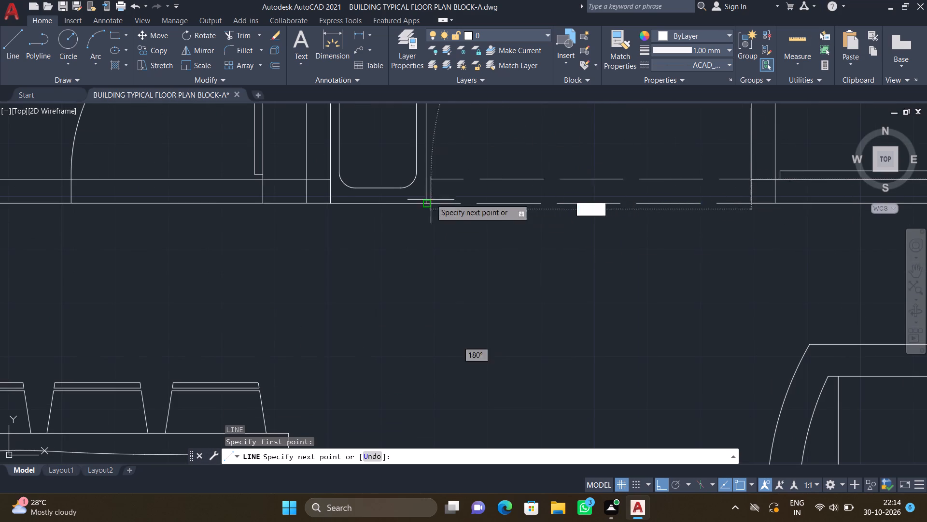
scroll(429, 191, "up", 2)
left_click_drag(112, 0, 94, 0)
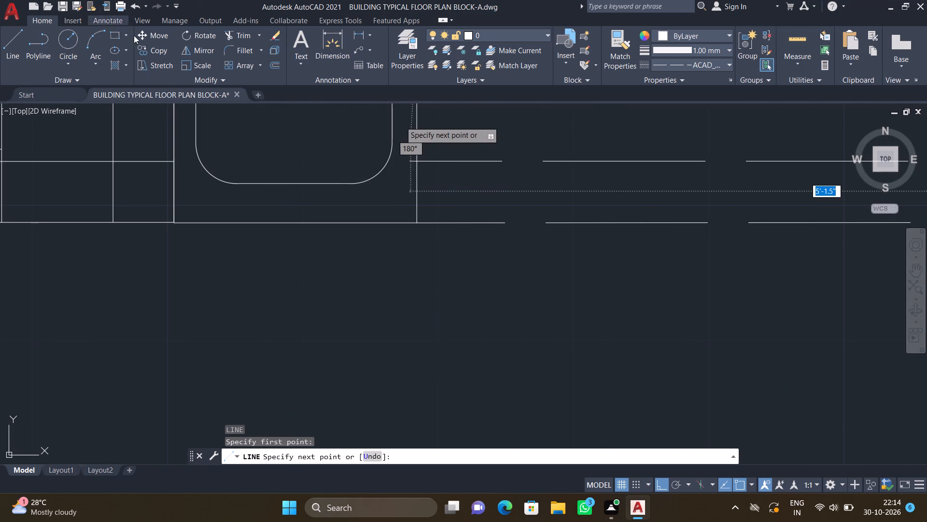
left_click(416, 159)
key("Return")
Trim both horizontal wall lines below the living and dining area to open the passage between the bedroom-side wall and the kitchen-side wall stub.
scroll(429, 205, "down", 5)
scroll(482, 299, "down", 3)
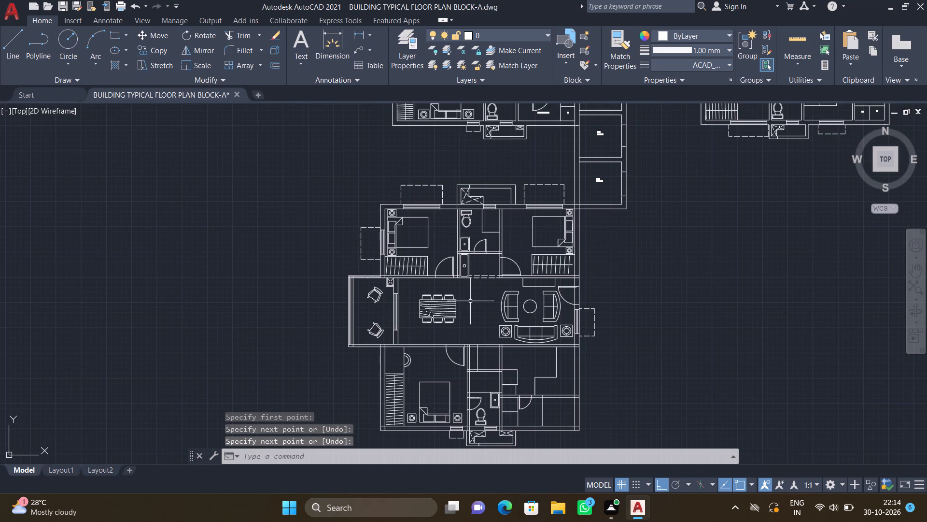
scroll(524, 354, "down", 2)
scroll(530, 393, "down", 1)
scroll(528, 404, "up", 2)
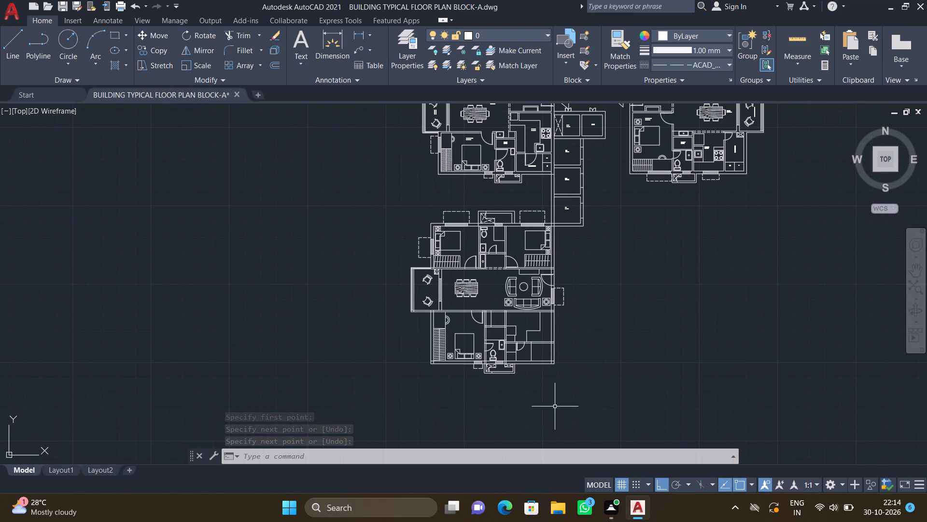
scroll(490, 299, "up", 2)
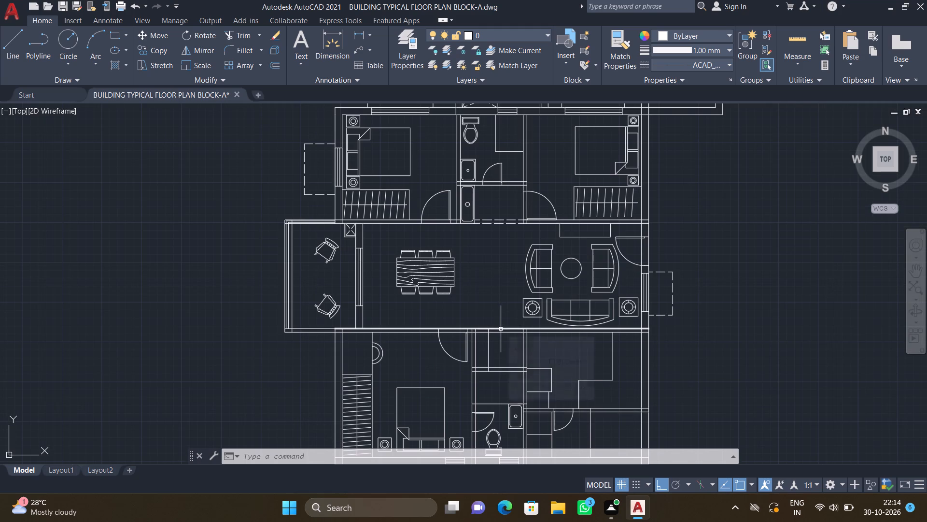
type("TR")
key("Return")
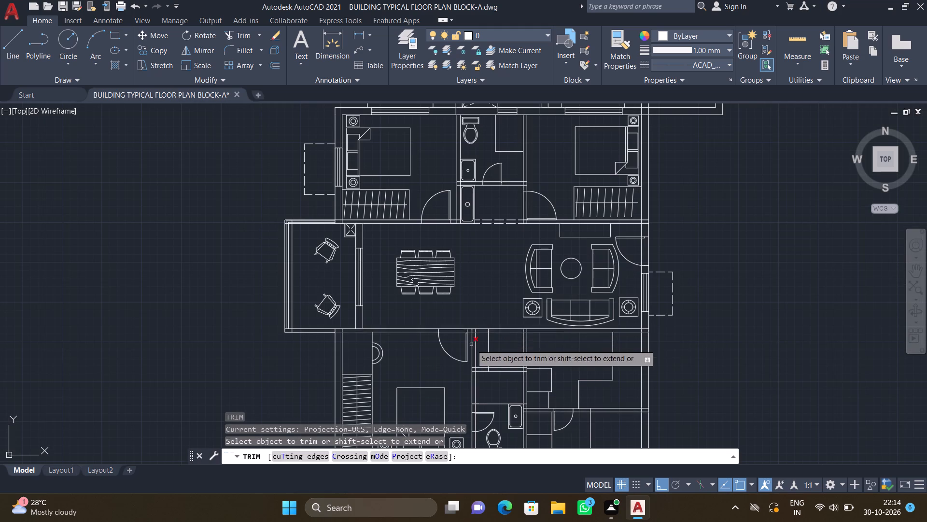
scroll(472, 350, "up", 2)
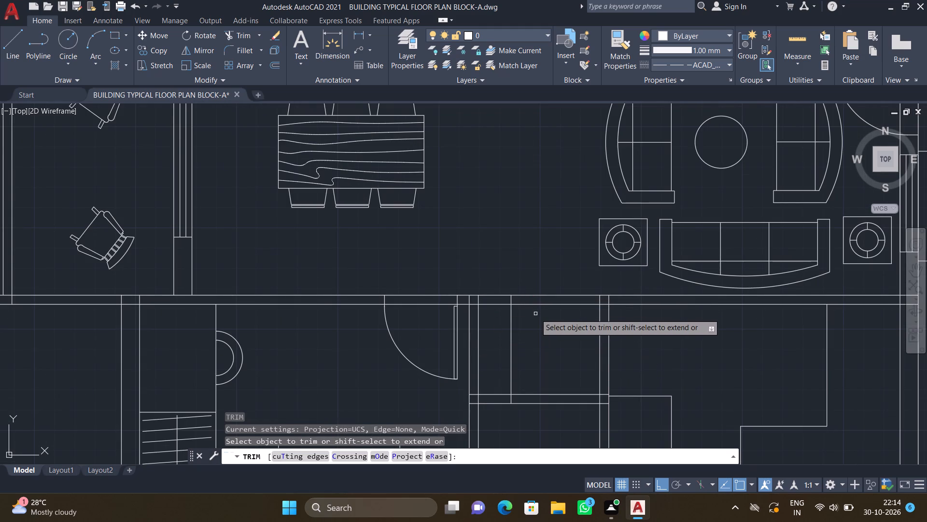
scroll(535, 314, "up", 2)
left_click_drag(533, 247, 559, 346)
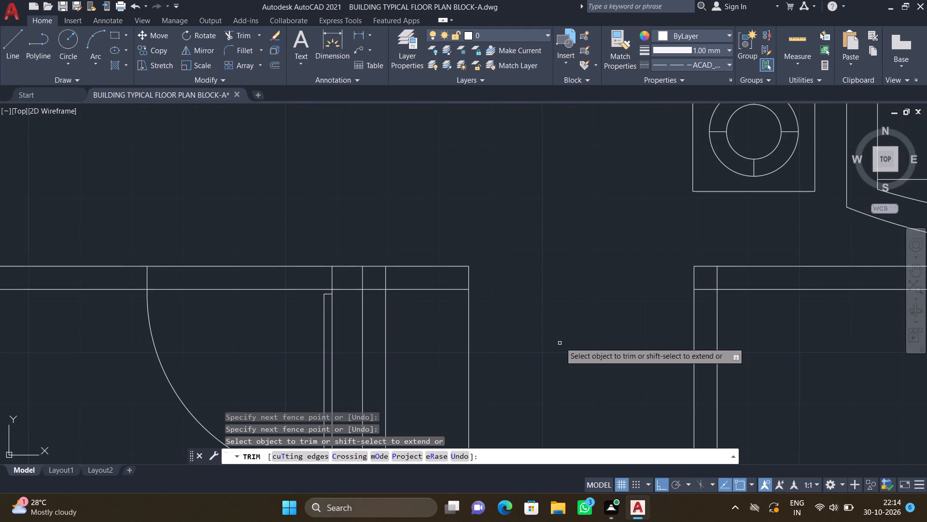
scroll(564, 335, "down", 2)
left_click_drag(602, 354, 706, 373)
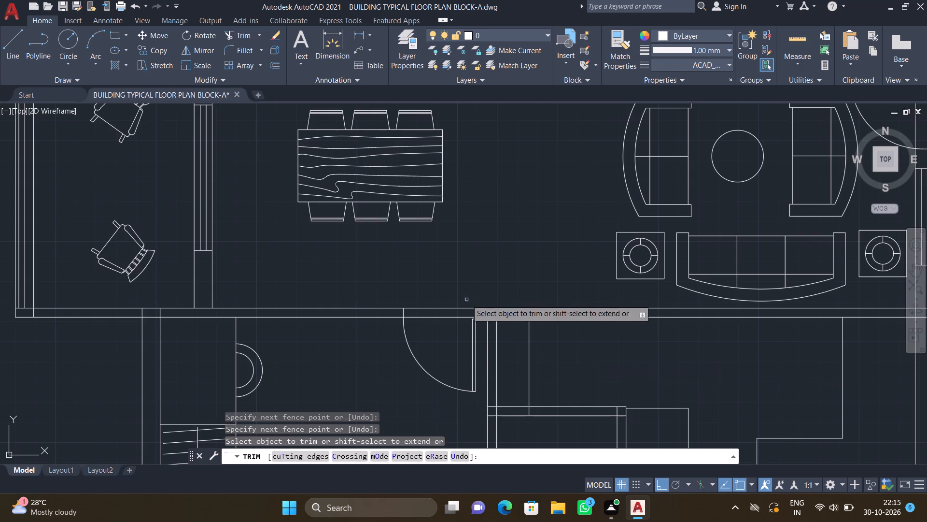
scroll(510, 324, "up", 3)
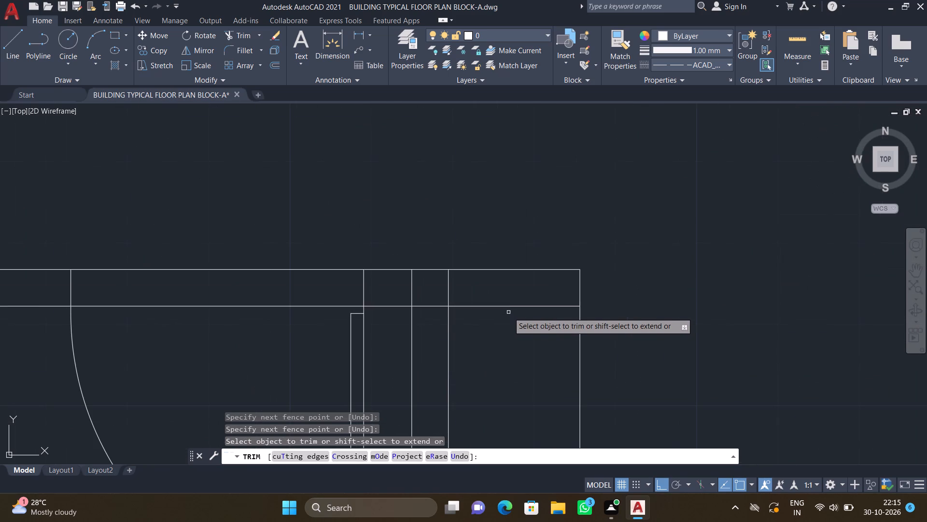
left_click_drag(506, 245, 525, 332)
key("Return")
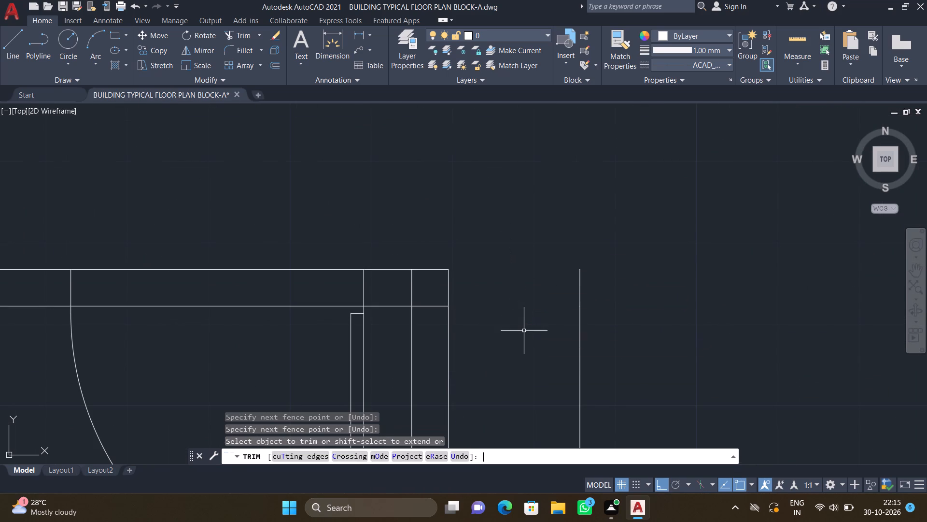
Draw a horizontal dashed line along the upper edge of the trimmed opening, from the bedroom-side wall corner to the kitchen-side wall stub.
key("l")
key("Return")
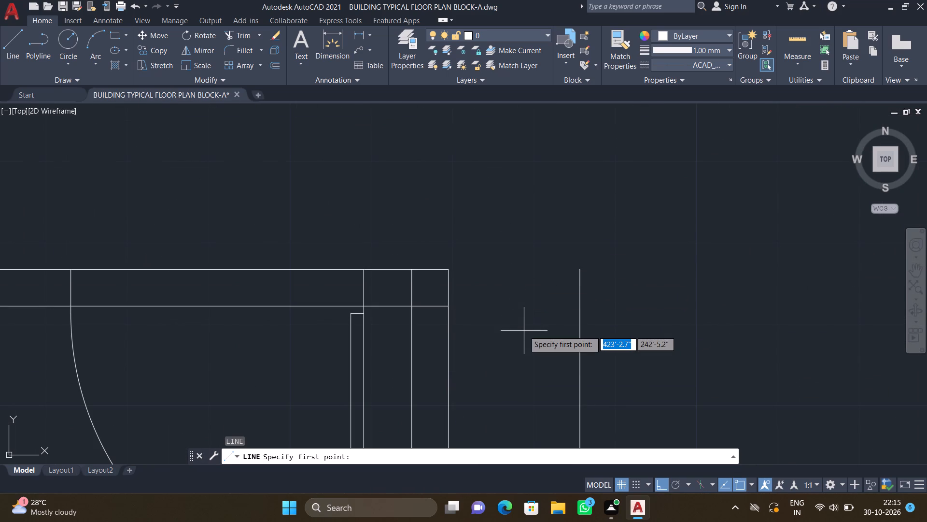
left_click_drag(448, 275, 452, 275)
scroll(551, 285, "down", 2)
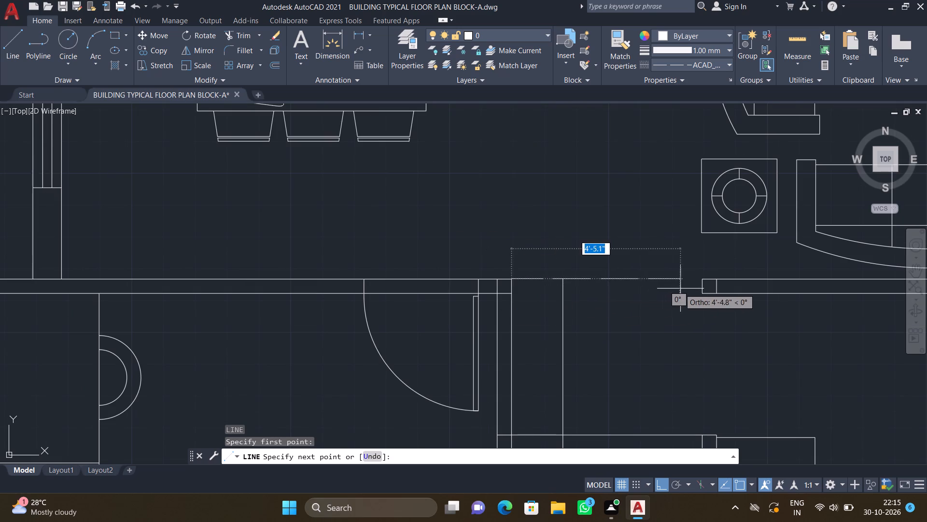
scroll(681, 289, "up", 2)
left_click(730, 270)
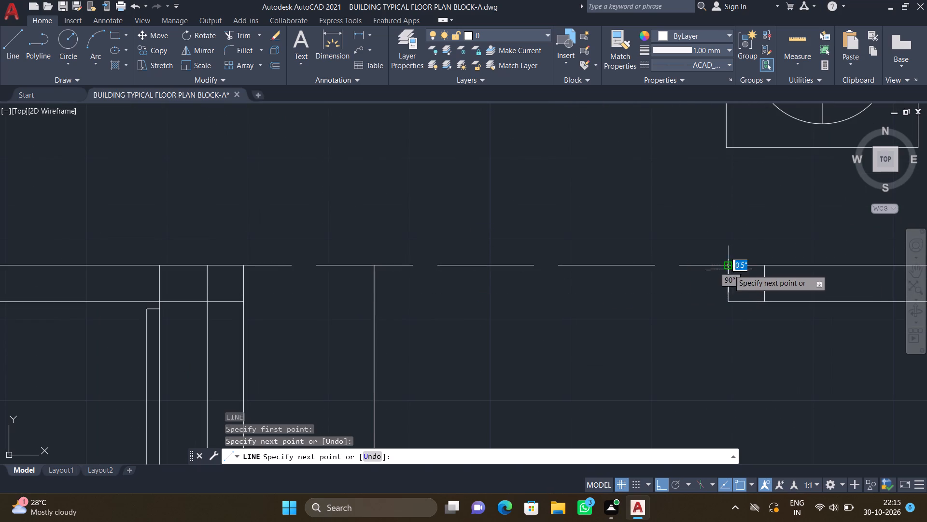
key("Return")
Draw a horizontal dashed line along the lower edge of the same opening, between the bedroom-side wall corner and the kitchen-side wall stub.
key("space")
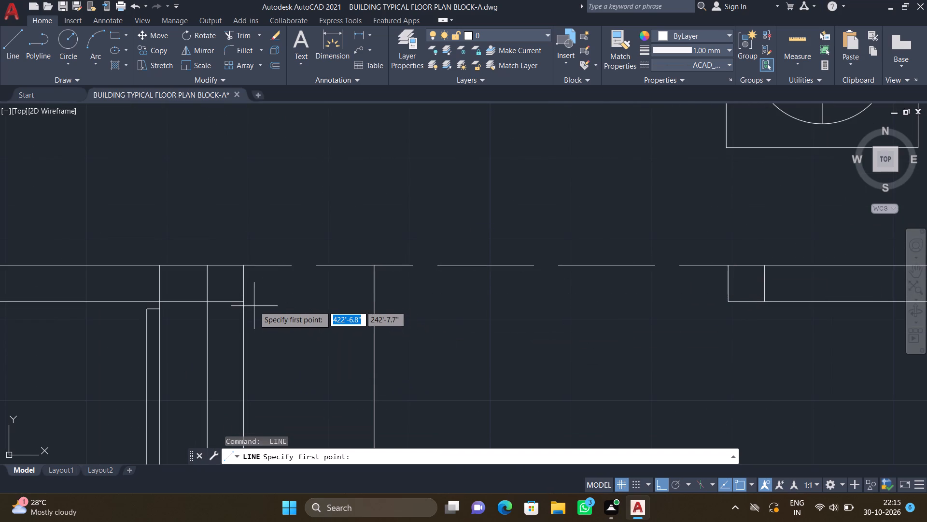
left_click(243, 303)
scroll(499, 328, "down", 2)
scroll(604, 323, "up", 2)
left_click(569, 312)
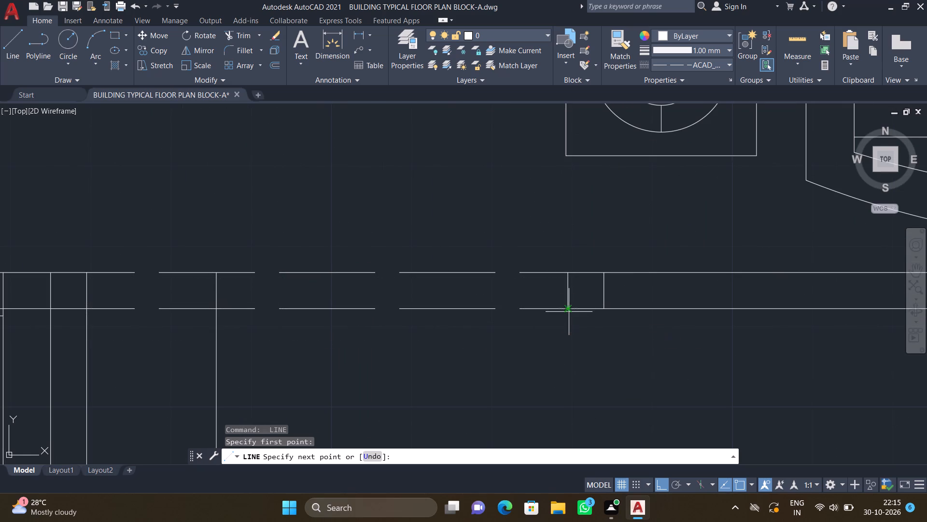
key("Return")
Draw a vertical dashed line across the kitchen opening, from the wall stub's right side down to the right corner of the wall above the toilet.
scroll(573, 317, "down", 2)
scroll(538, 280, "down", 3)
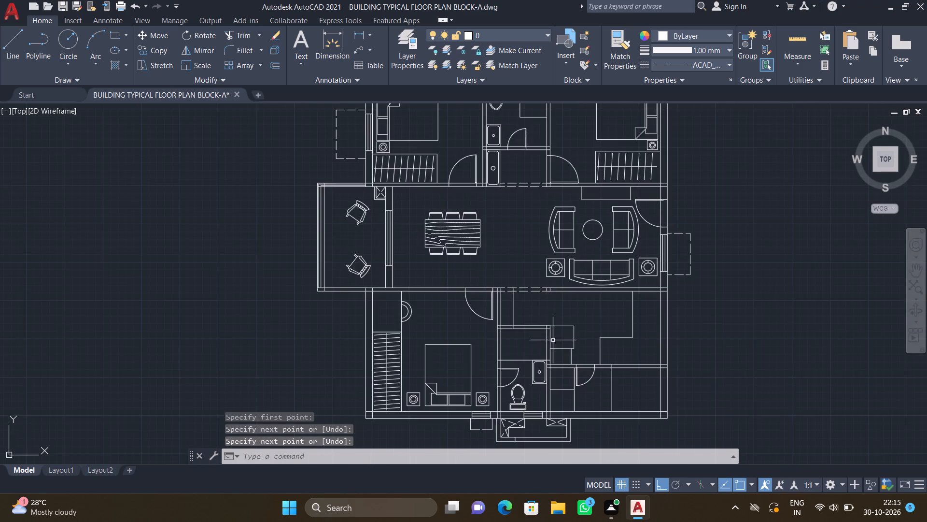
scroll(553, 348, "up", 2)
key("l")
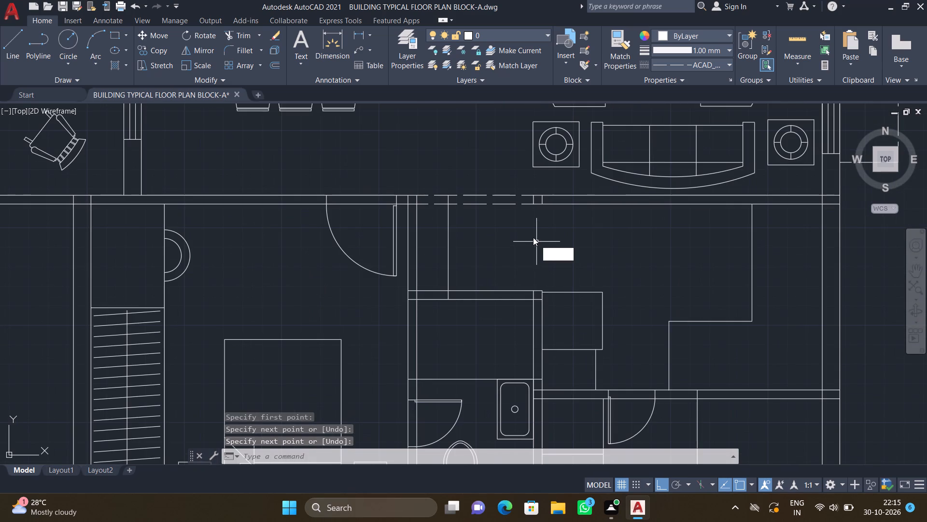
key("Return")
scroll(556, 209, "up", 3)
left_click_drag(511, 188, 515, 194)
scroll(522, 243, "down", 3)
scroll(524, 323, "up", 2)
left_click(513, 319)
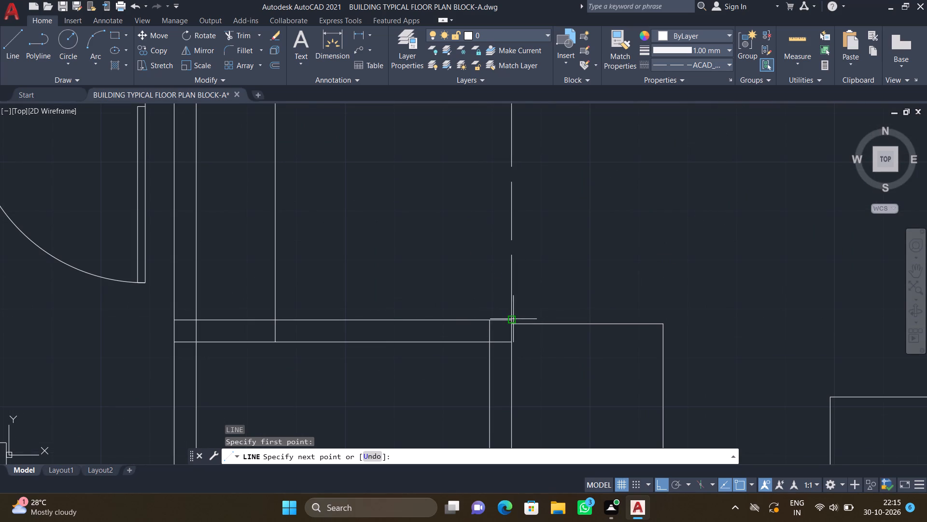
key("Return")
Draw a parallel vertical dashed line across the kitchen opening, from the wall stub's lower-left corner down to the wall above the toilet.
scroll(488, 280, "down", 2)
scroll(482, 214, "up", 1)
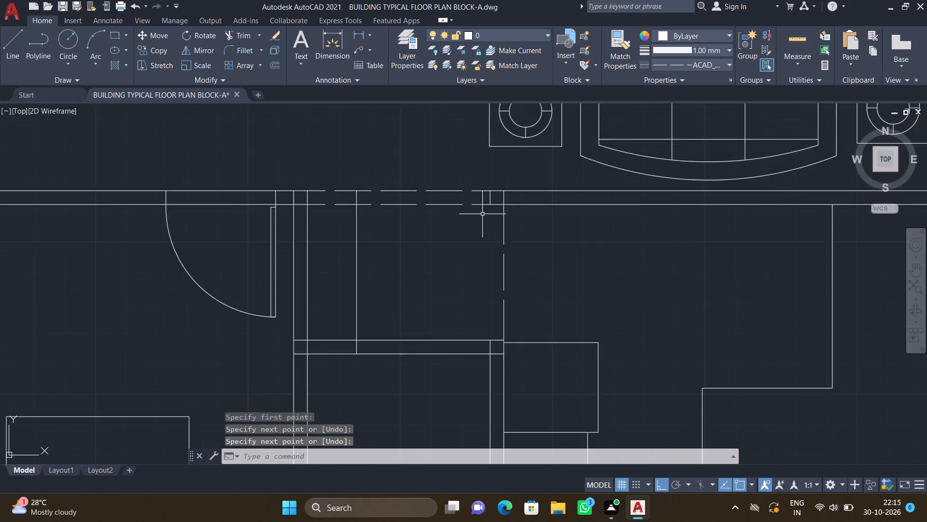
scroll(482, 214, "up", 1)
key("l")
key("Return")
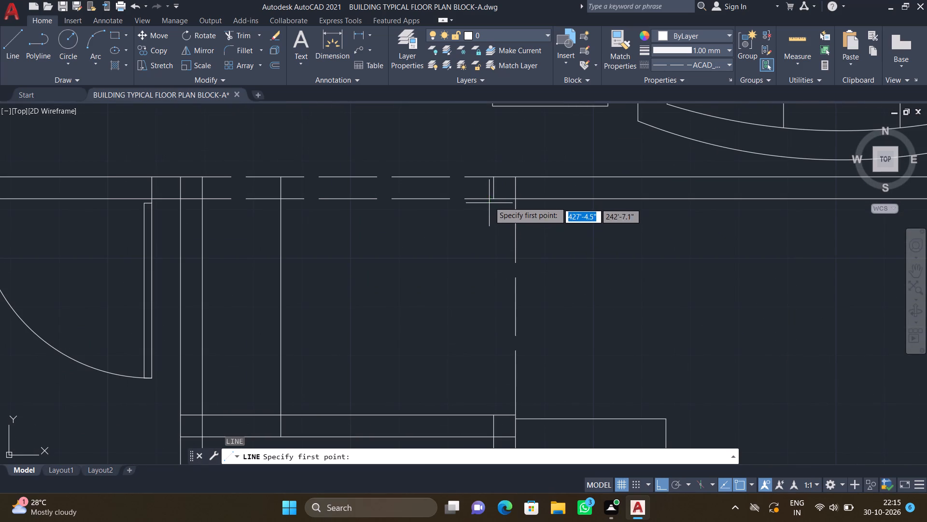
scroll(492, 200, "up", 2)
left_click_drag(491, 197, 492, 203)
scroll(497, 261, "down", 3)
scroll(502, 371, "up", 2)
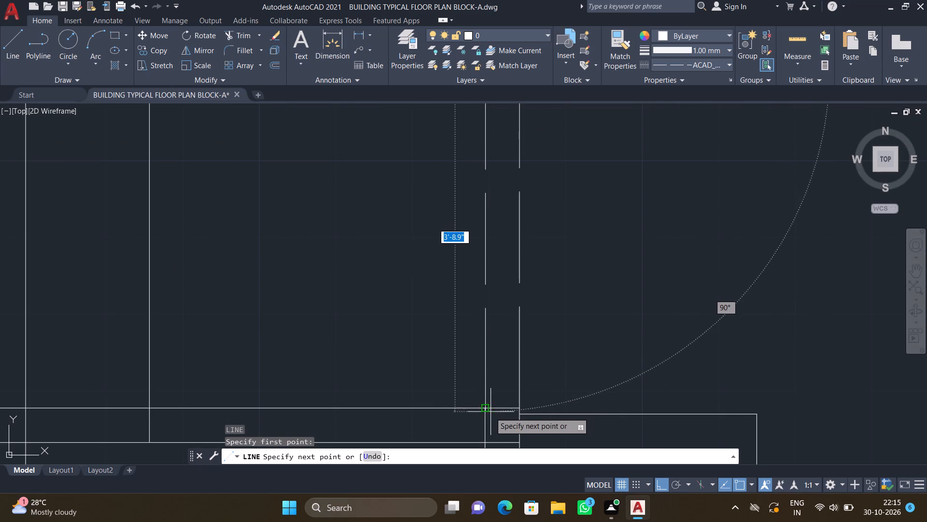
left_click(483, 406)
key("Return")
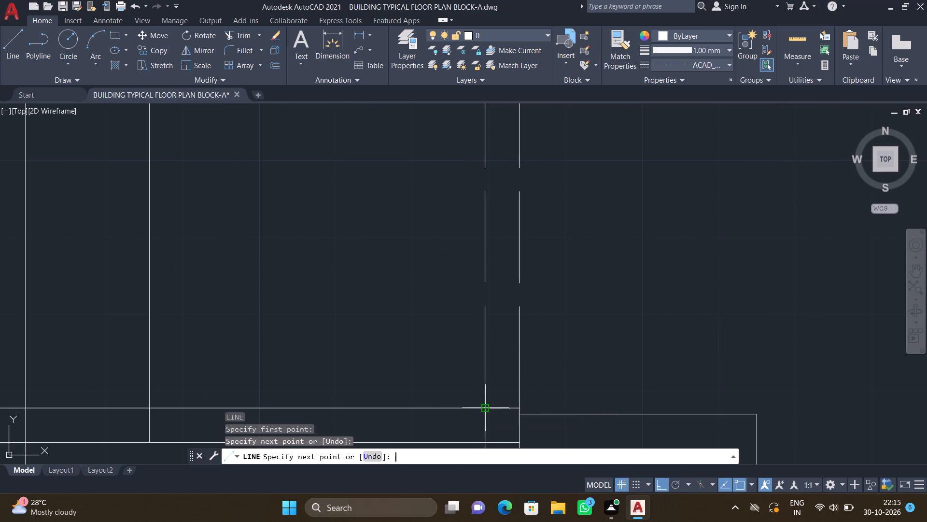
Erase all the loose furniture blocks and symbols lying to the left of the building floor plan.
scroll(483, 398, "down", 5)
scroll(523, 361, "down", 2)
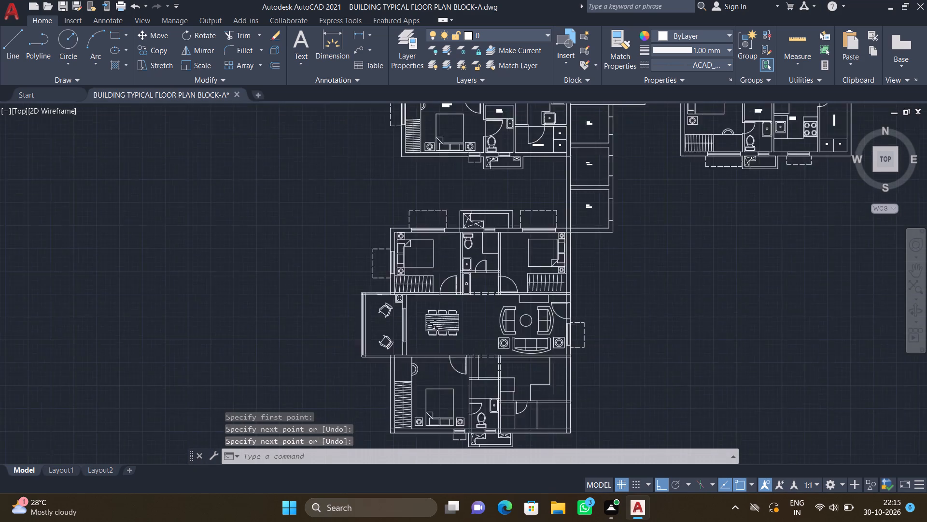
middle_click_drag(536, 390, 543, 348)
scroll(547, 351, "down", 1)
scroll(599, 365, "down", 1)
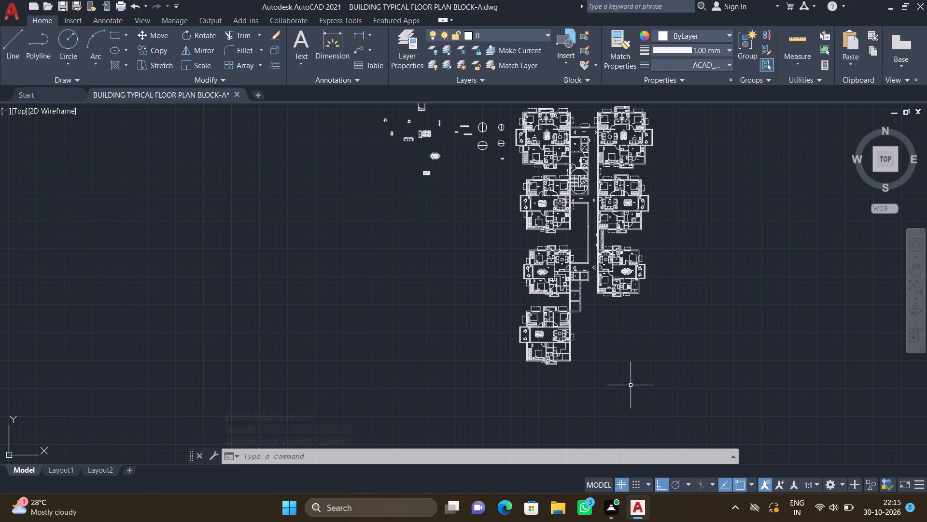
middle_click_drag(603, 409, 603, 416)
scroll(603, 416, "down", 1)
middle_click(602, 416)
scroll(534, 298, "down", 1)
scroll(531, 289, "up", 3)
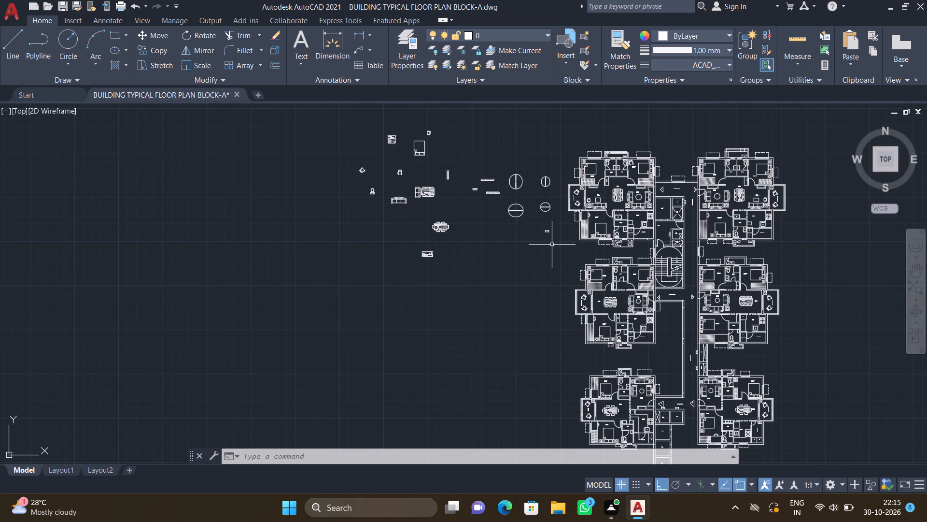
left_click(551, 248)
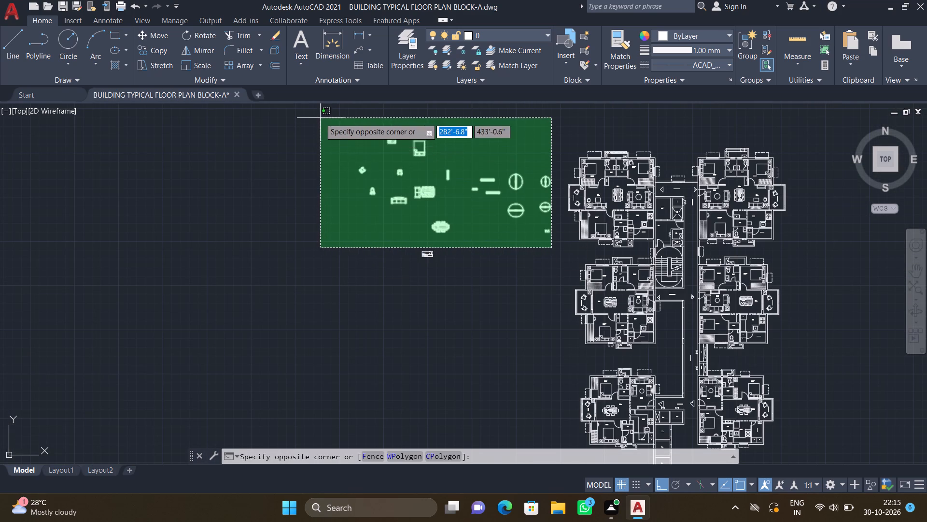
left_click(321, 118)
key("Delete")
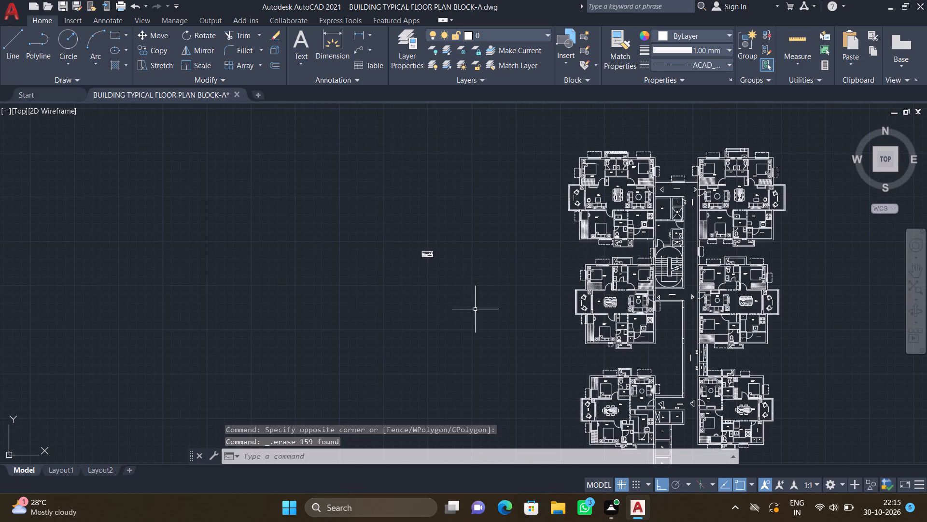
left_click_drag(463, 293, 454, 284)
left_click(354, 205)
key("Delete")
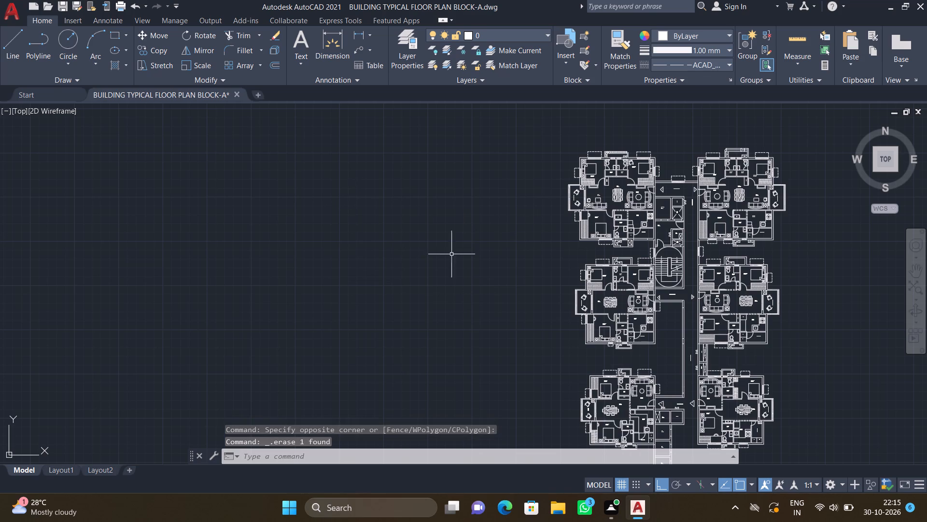
Erase the small stray object lying far beyond the upper right of the floor plan.
scroll(491, 274, "down", 2)
scroll(731, 247, "down", 1)
scroll(635, 305, "down", 1)
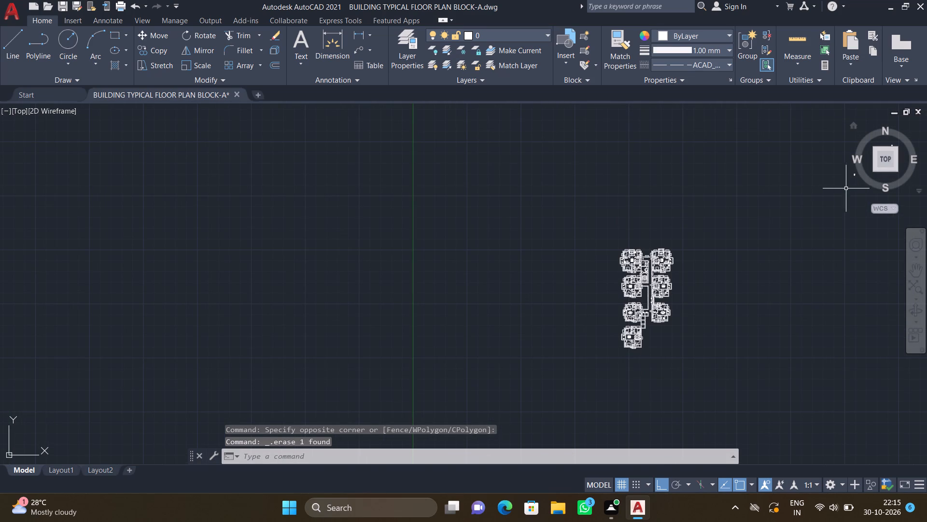
scroll(858, 189, "up", 2)
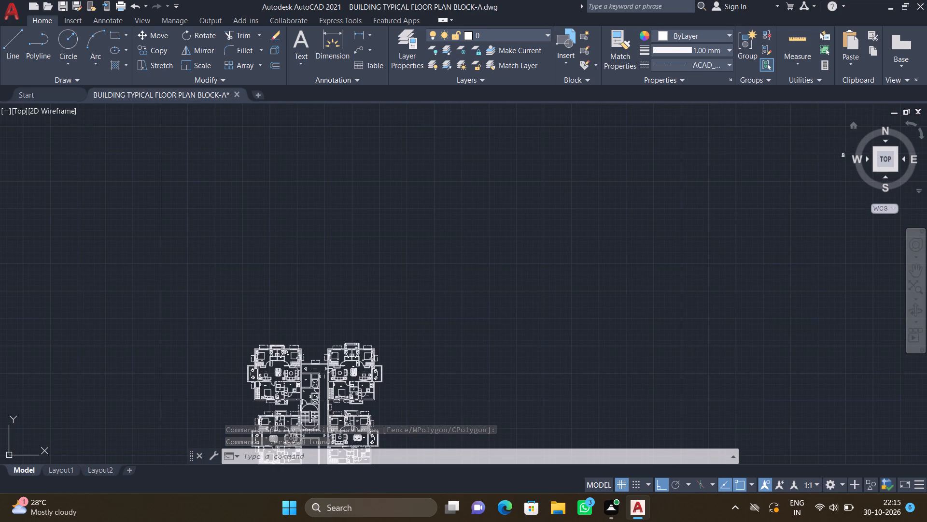
left_click(845, 154)
scroll(845, 154, "up", 1)
key("Delete")
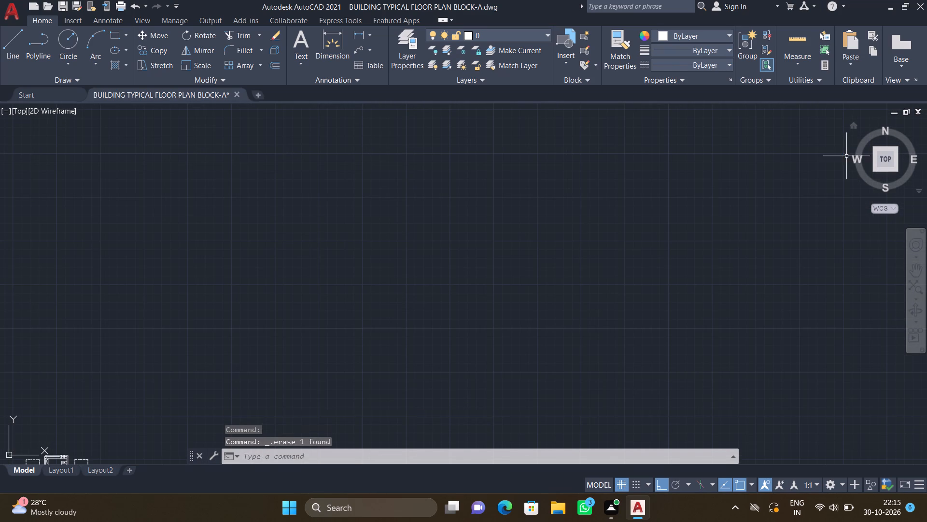
Erase the cluster of tiny stray objects lying farthest out beyond the upper right of the floor plan.
scroll(708, 266, "down", 5)
scroll(704, 215, "up", 3)
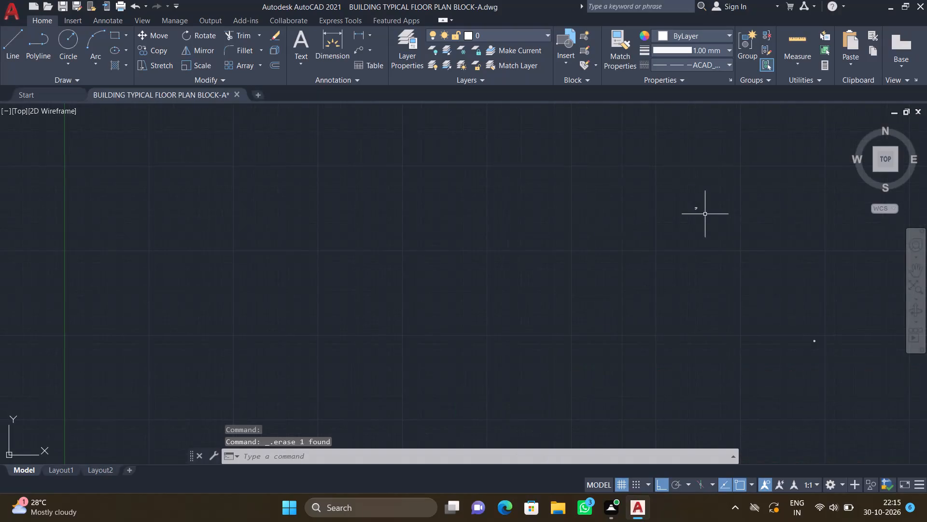
left_click(696, 207)
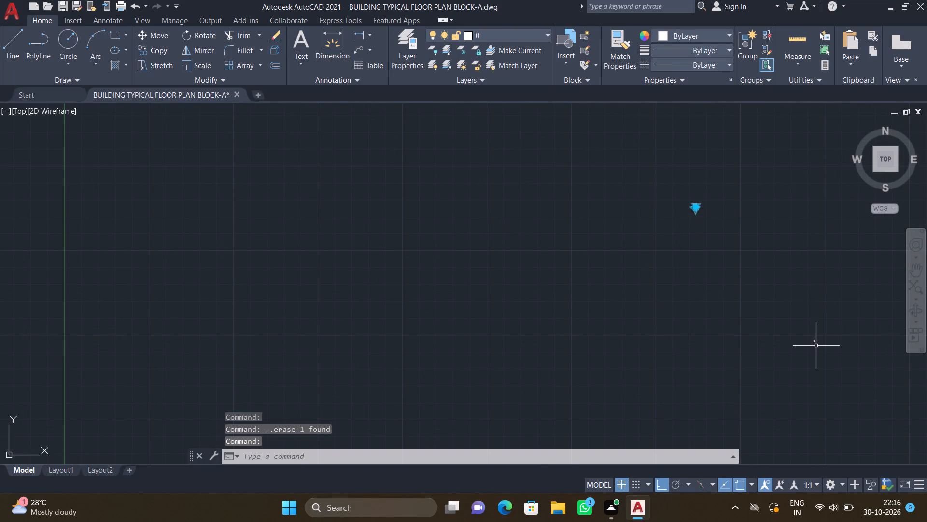
left_click(811, 340)
left_click(816, 343)
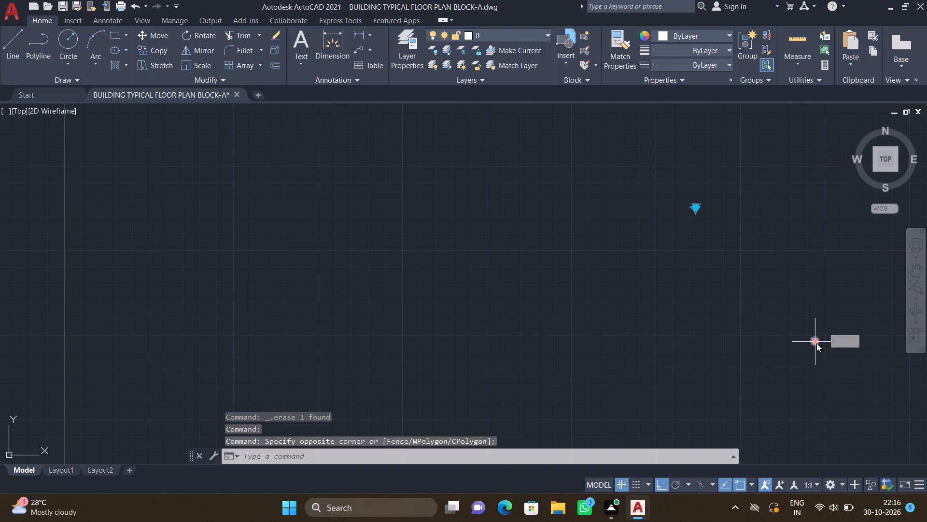
key("Delete")
key("Escape")
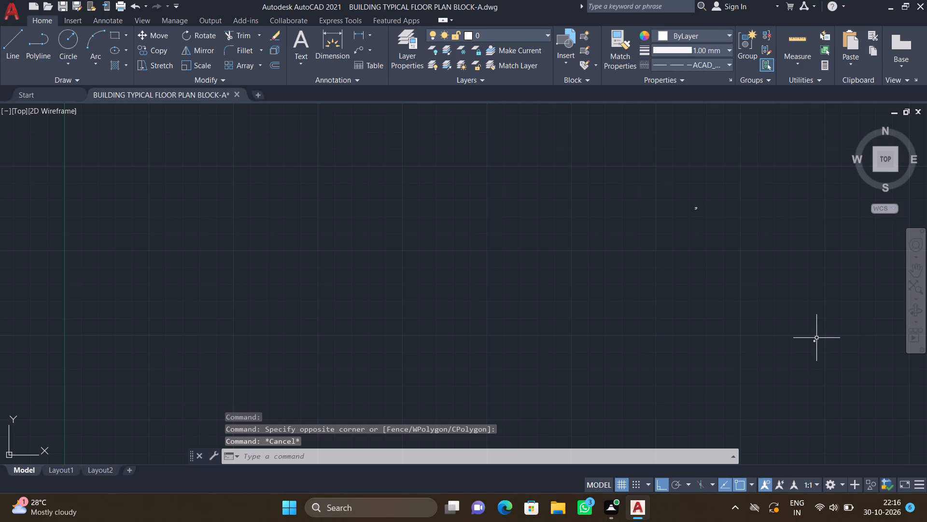
left_click(813, 342)
key("Delete")
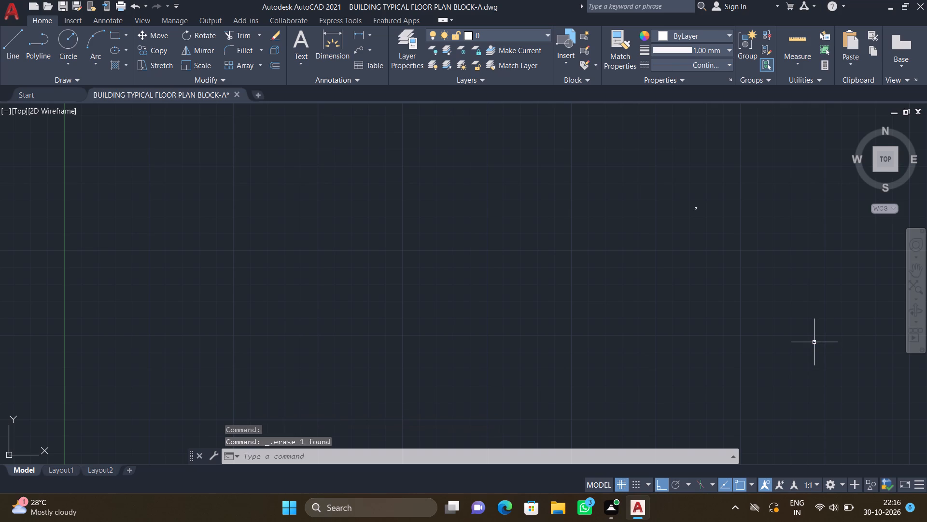
scroll(838, 365, "up", 2)
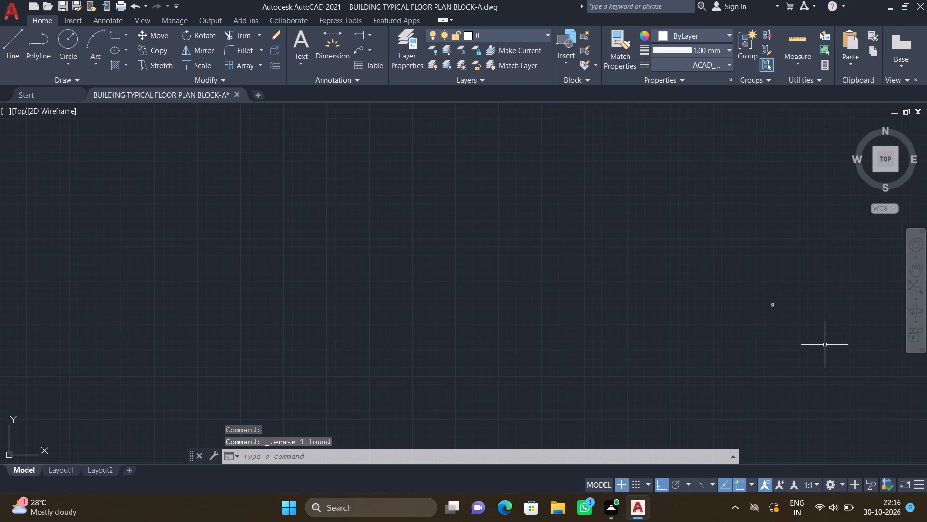
left_click_drag(825, 345, 817, 340)
left_click(737, 263)
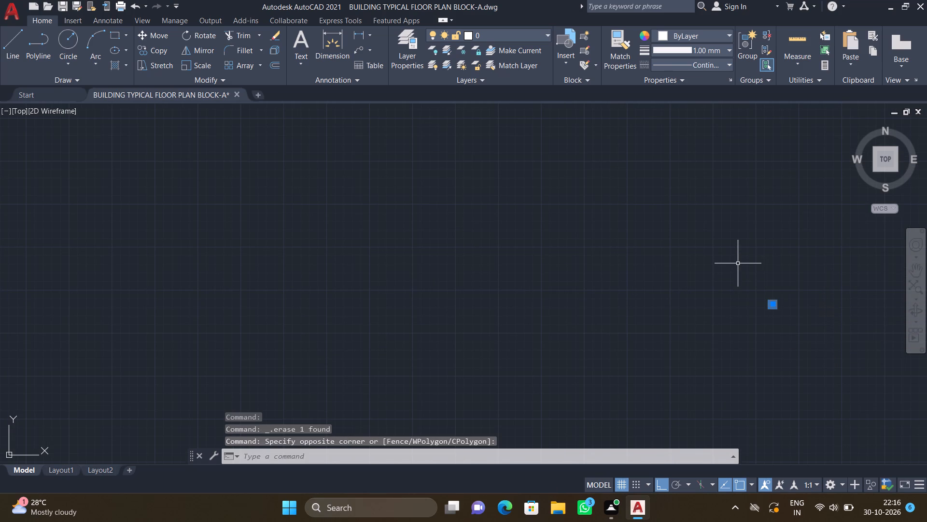
key("Delete")
Erase the remaining small stray block far beyond the upper right of the floor plan.
scroll(687, 277, "down", 2)
left_click_drag(628, 172, 622, 169)
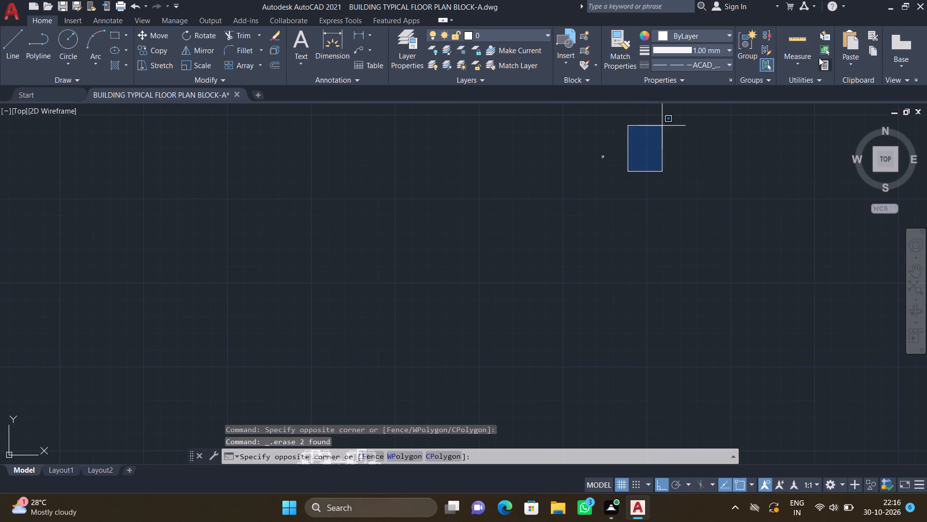
left_click(543, 126)
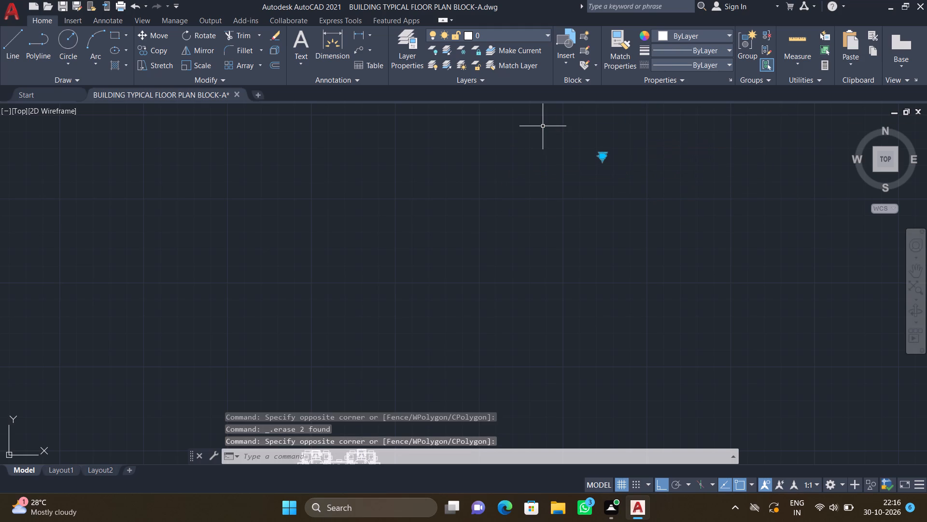
key("Delete")
Set the lineweight of the entire floor plan, all flats and the central corridor, to ByLayer.
scroll(579, 218, "down", 6)
scroll(563, 248, "up", 2)
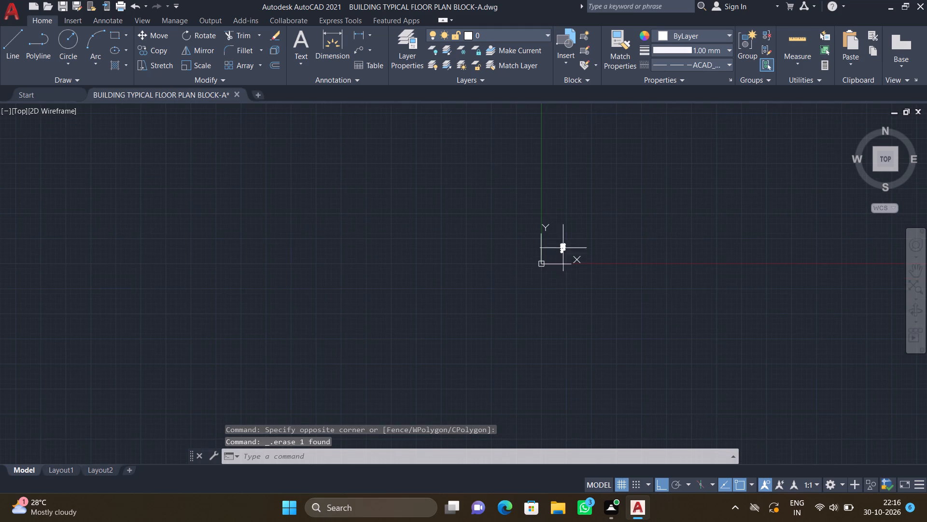
scroll(563, 248, "up", 5)
scroll(578, 293, "down", 1)
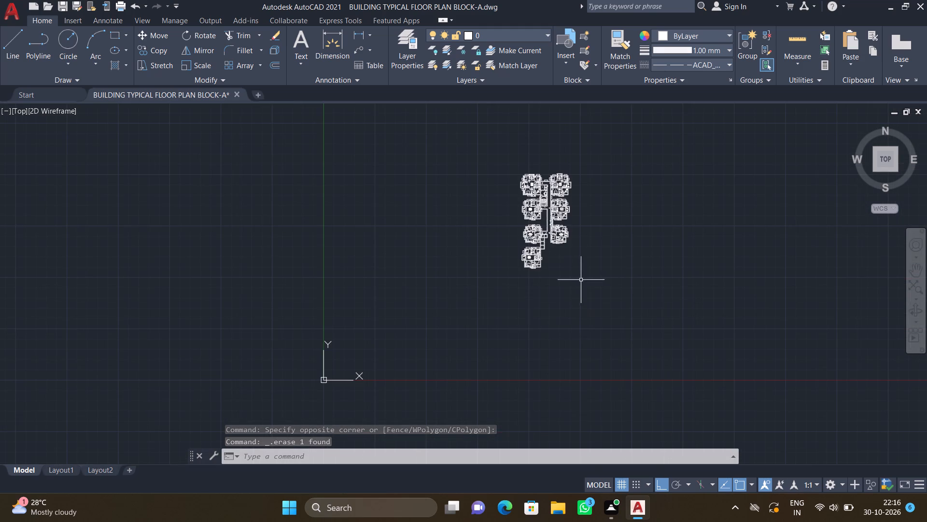
left_click_drag(604, 300, 599, 297)
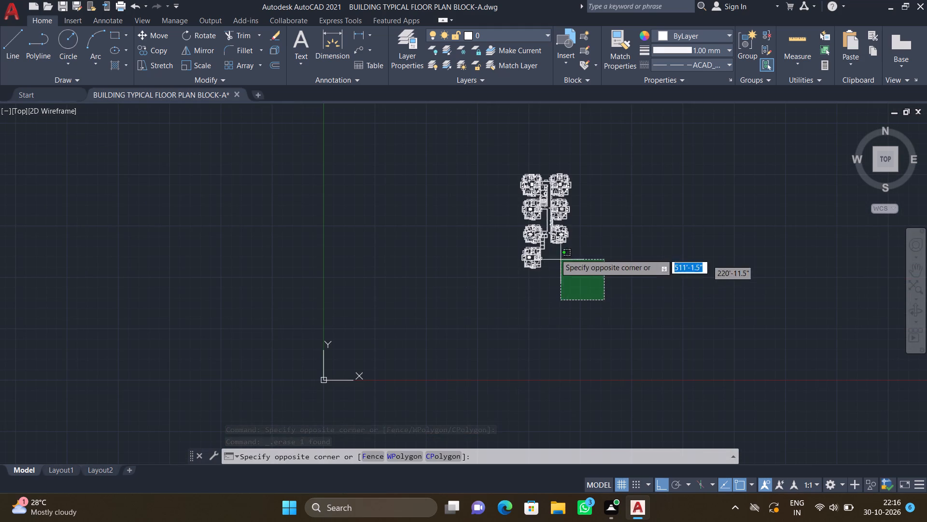
left_click(483, 130)
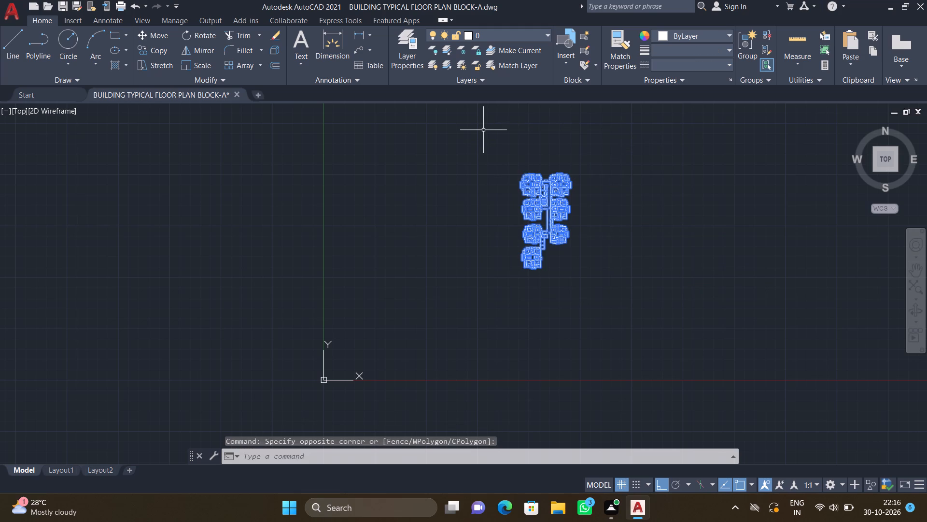
type("PR")
key("Return")
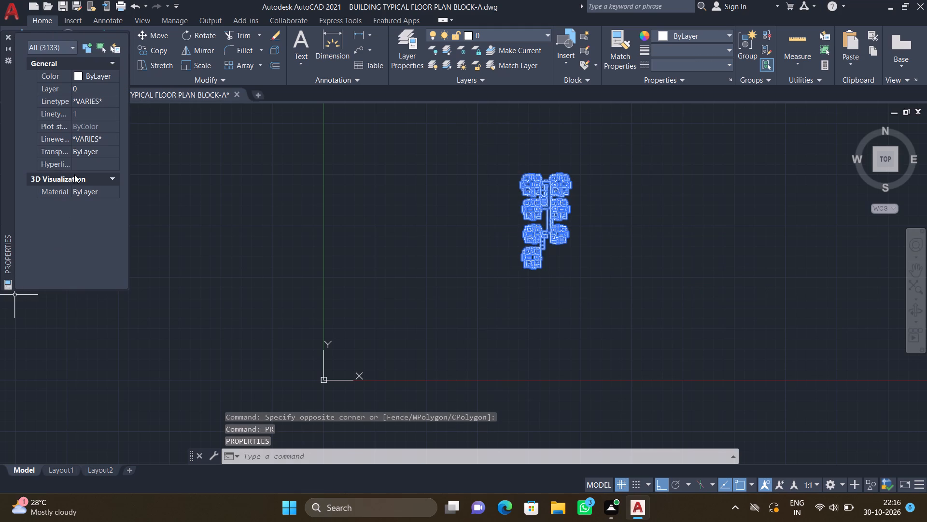
left_click(81, 136)
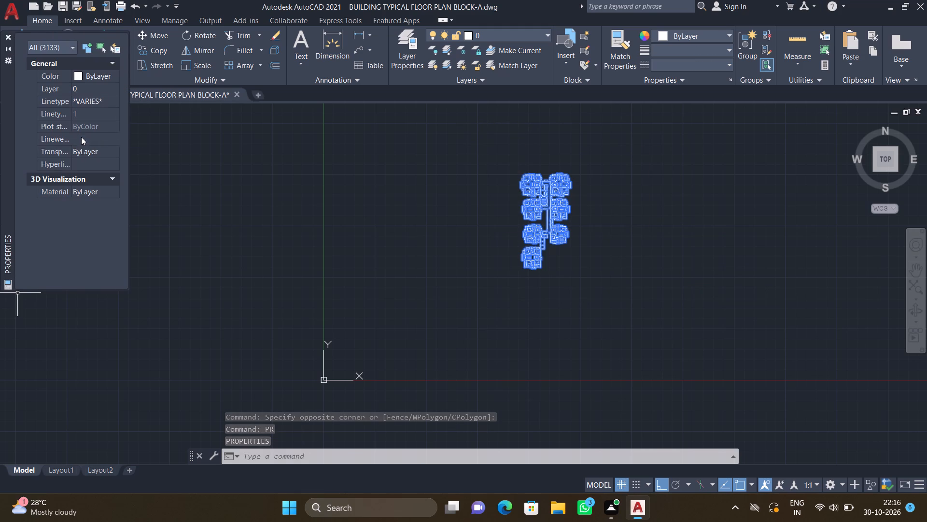
left_click(97, 139)
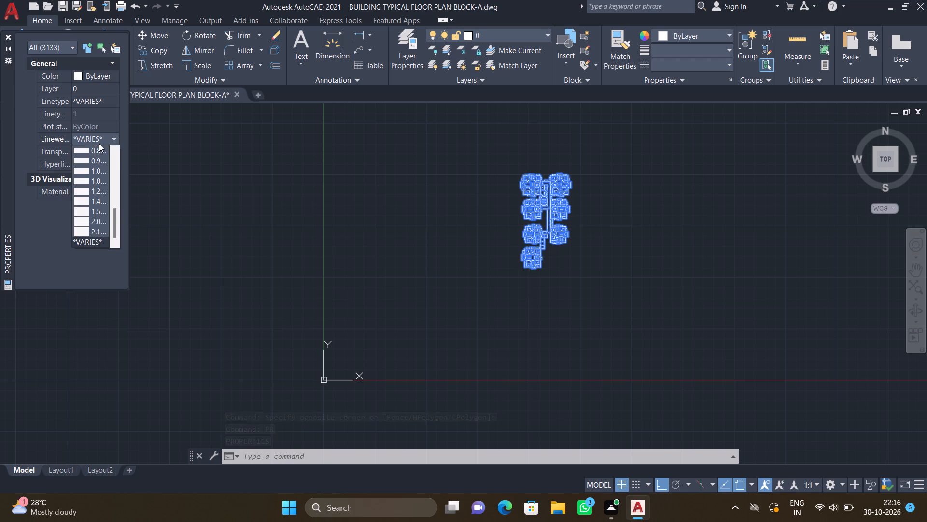
scroll(99, 146, "up", 7)
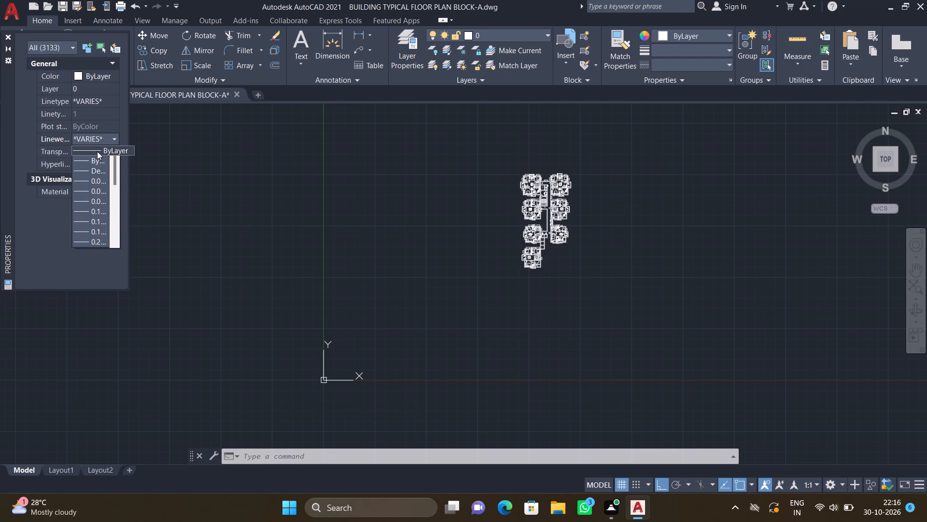
left_click(98, 147)
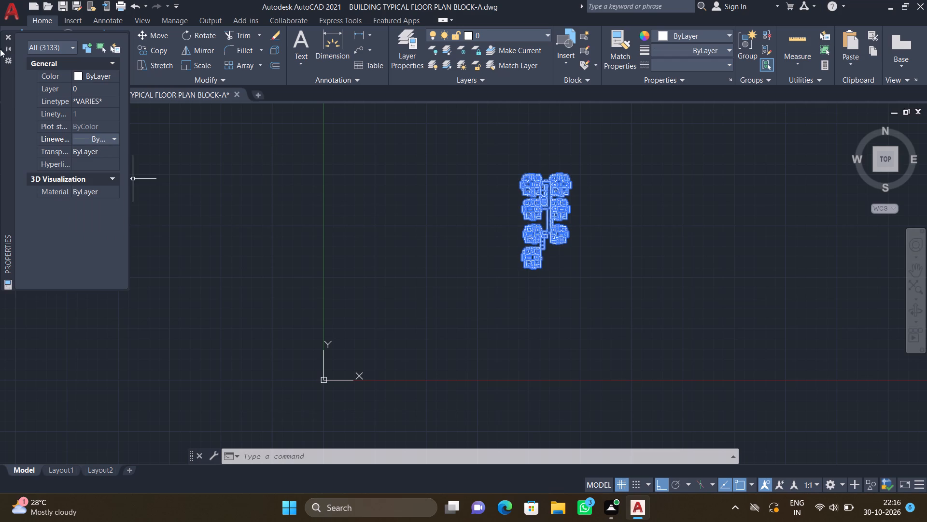
left_click(8, 38)
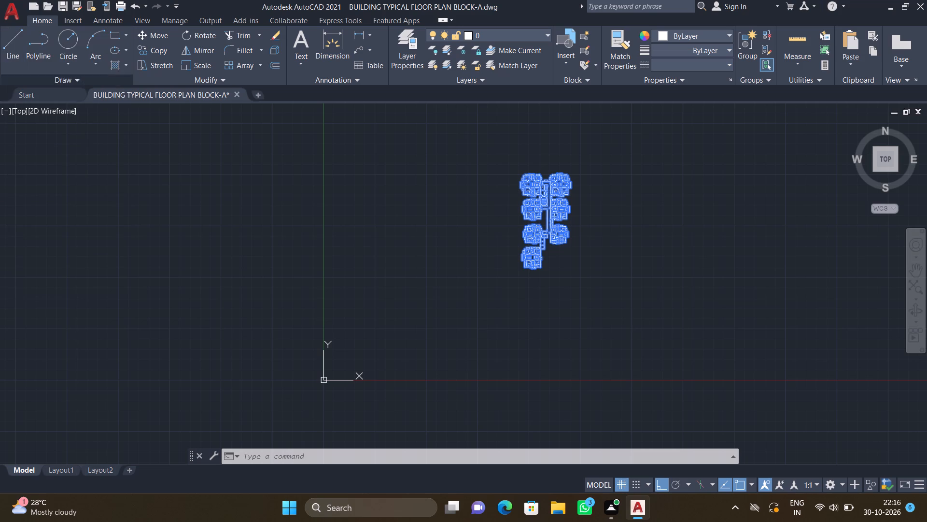
key("Escape")
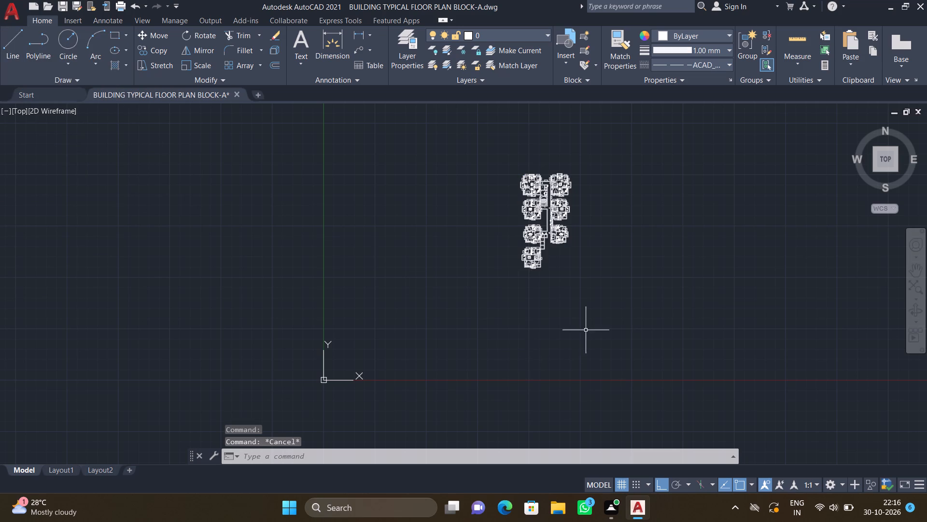
Save the drawing to the Desktop under the new name TYPICAL FLOOR PLAN BUILDING BLOCK-A.
scroll(559, 220, "up", 2)
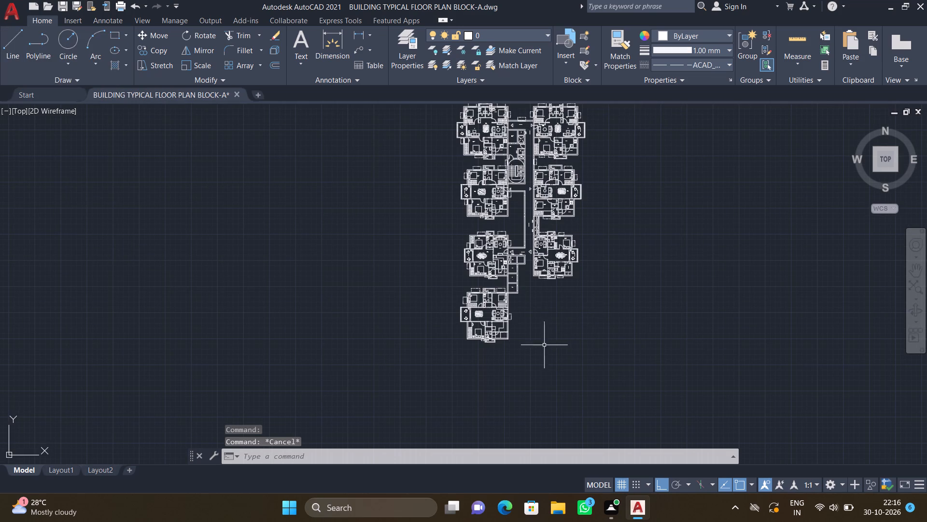
scroll(520, 341, "up", 2)
scroll(588, 341, "down", 3)
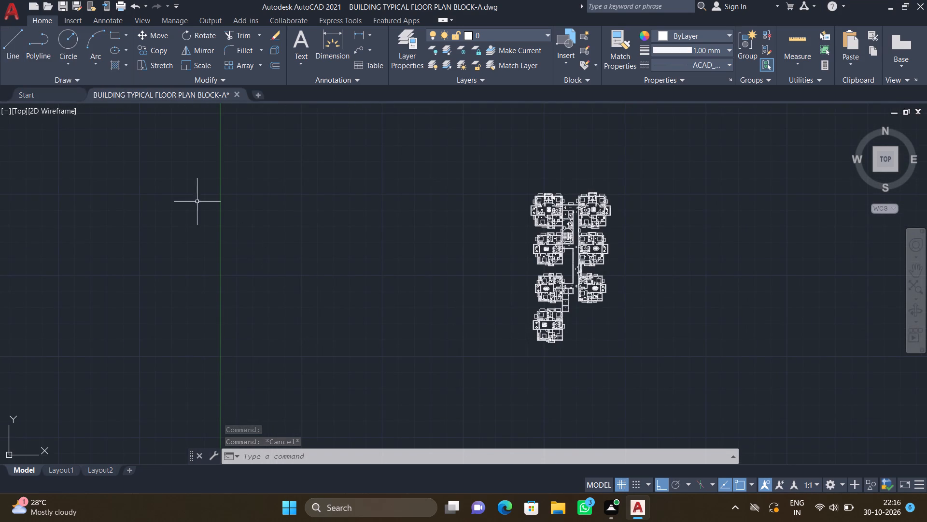
left_click(9, 13)
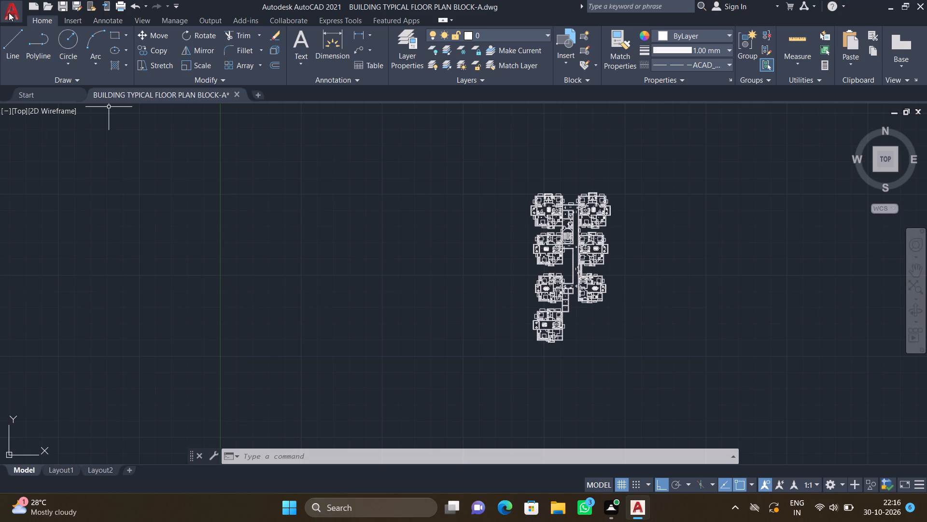
left_click(59, 159)
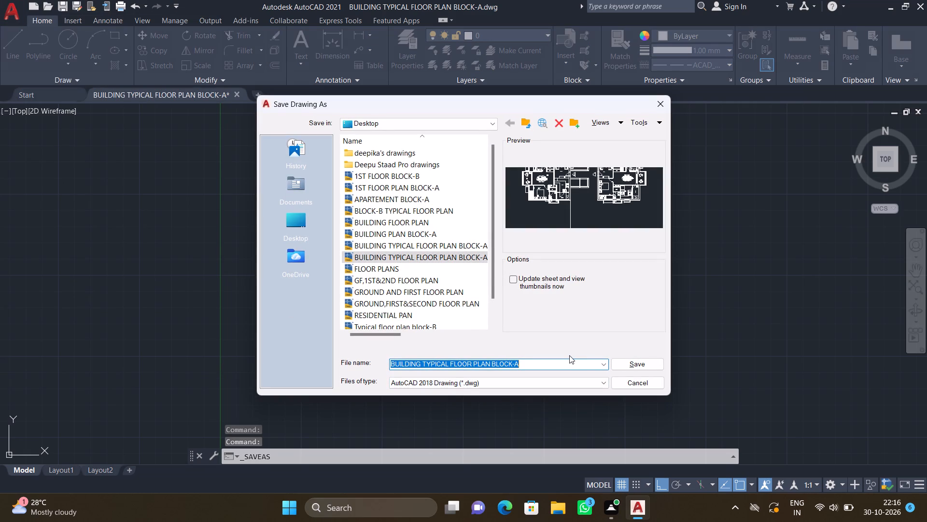
key("BackSpace")
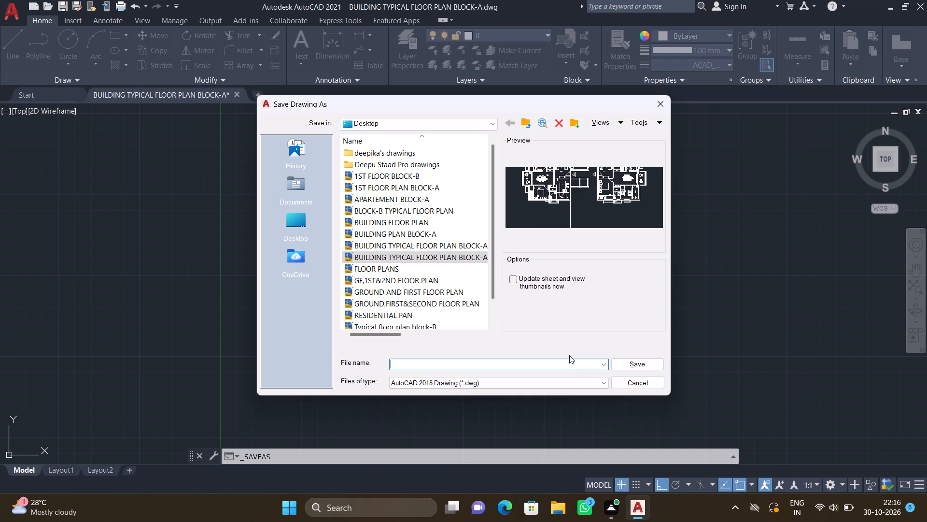
key("t")
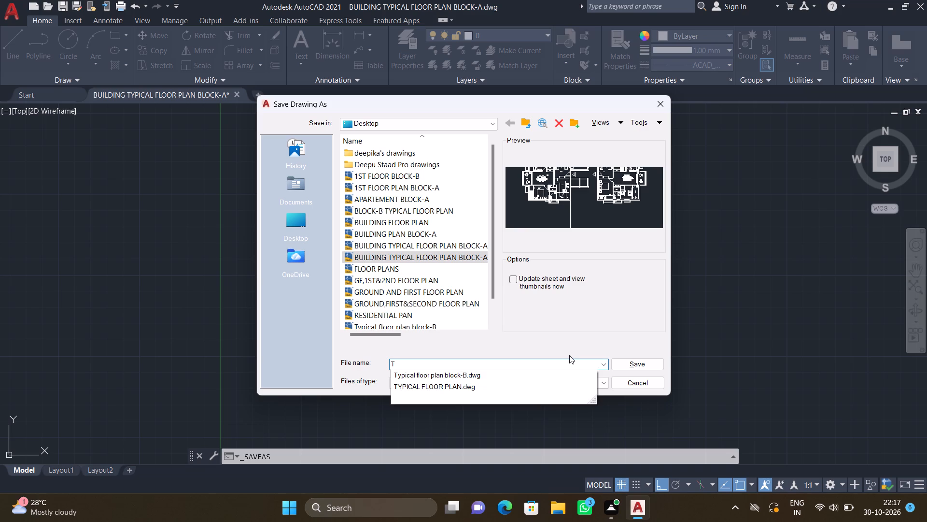
type("YPICAL")
key("space")
type("FLOOR PLAN")
key("space")
type("B")
type("UL")
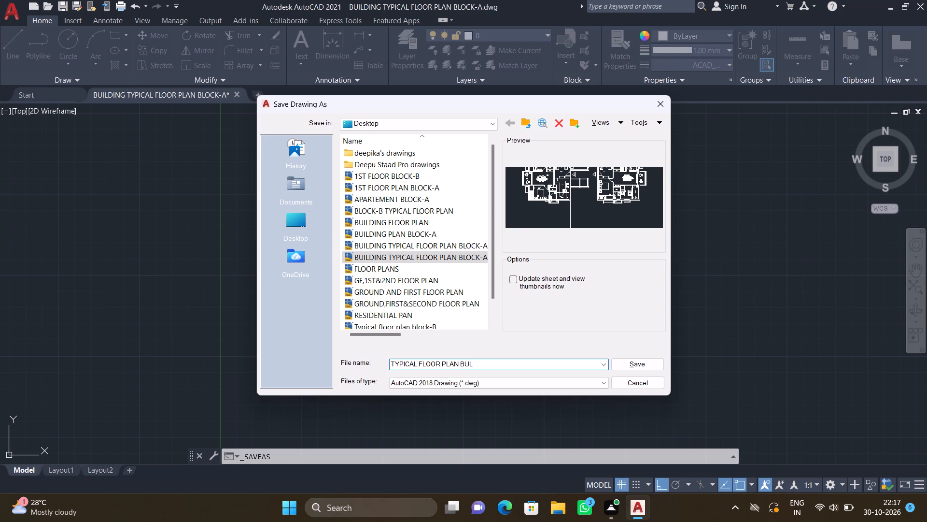
key("BackSpace")
type("IL")
type("DING")
key("space")
type("BLOCK-A")
left_click(300, 217)
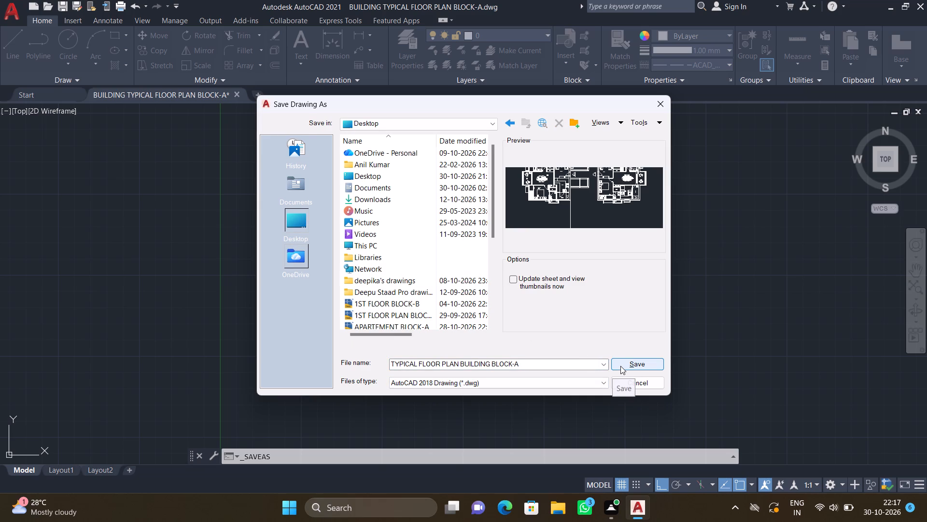
double_click(621, 366)
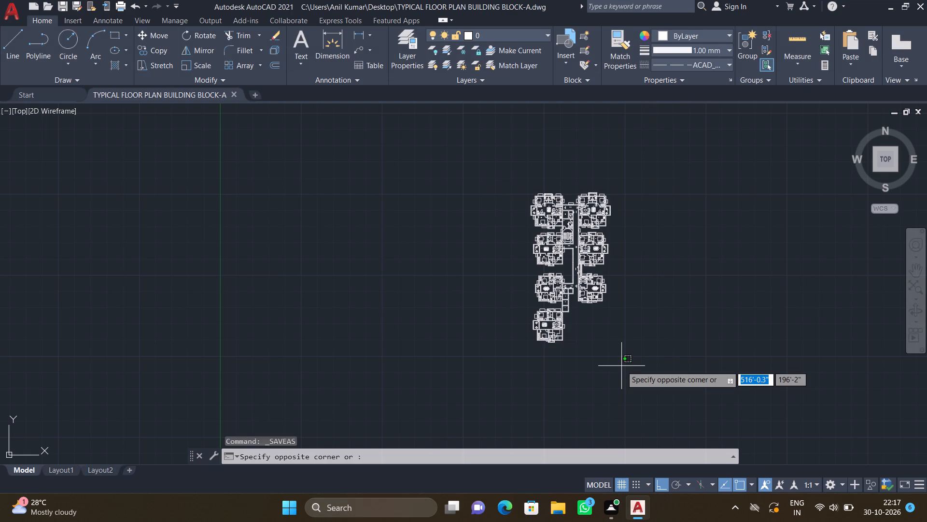
key("Escape")
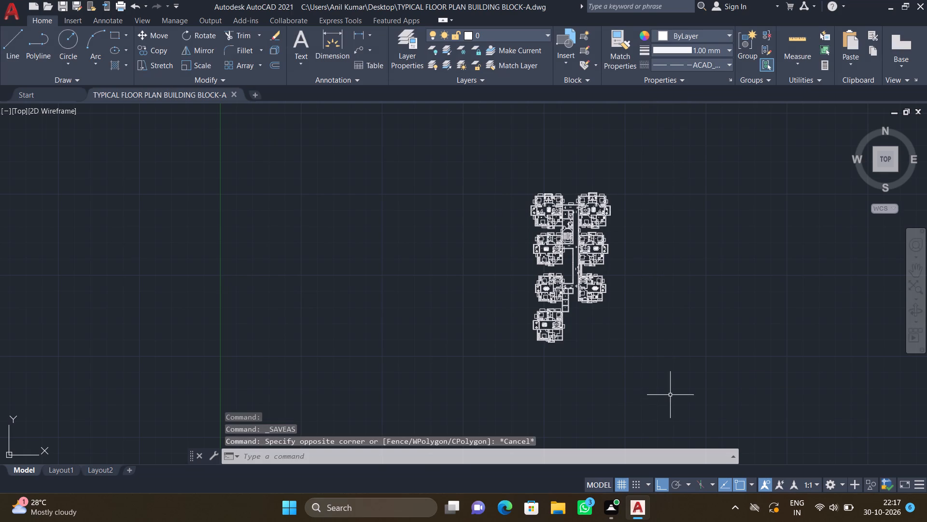
Query the drawing's log file name with the LOGFILENAME system variable.
scroll(670, 386, "down", 1)
middle_click_drag(669, 386, 625, 379)
scroll(619, 405, "up", 2)
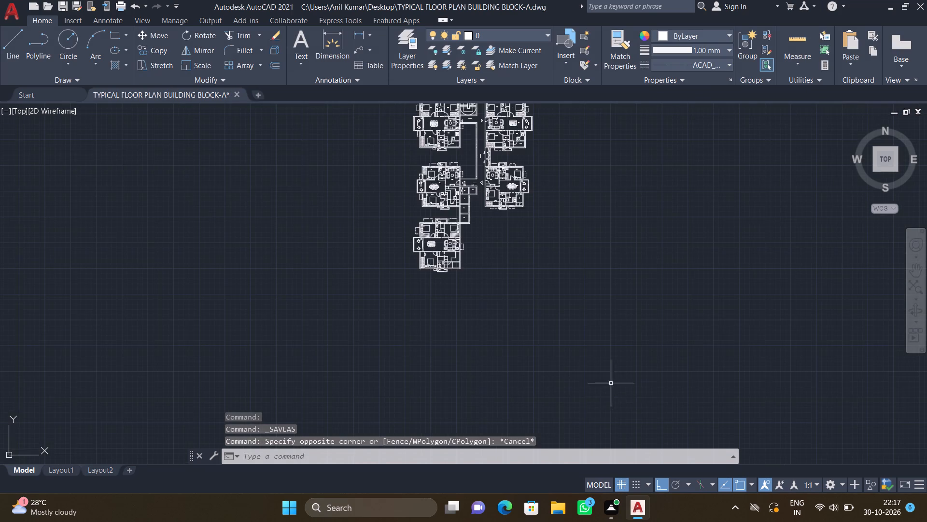
scroll(576, 372, "down", 2)
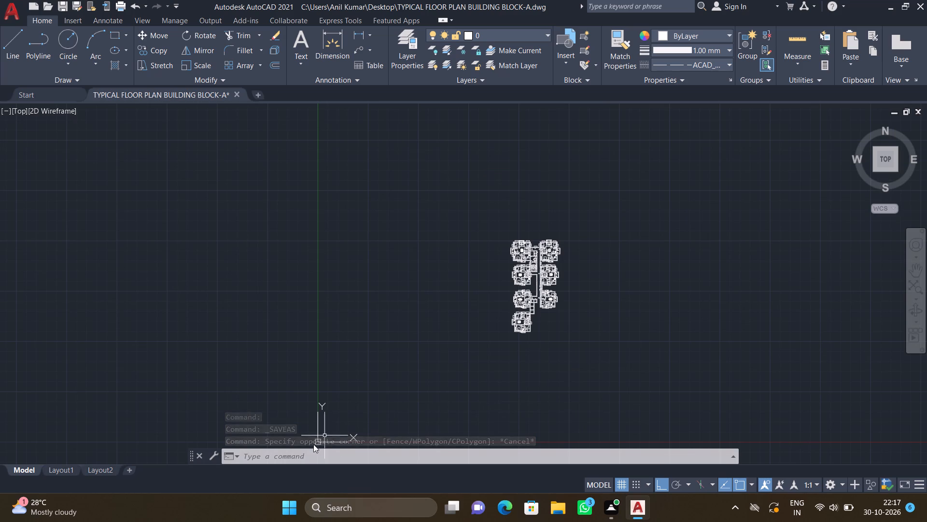
left_click(252, 453)
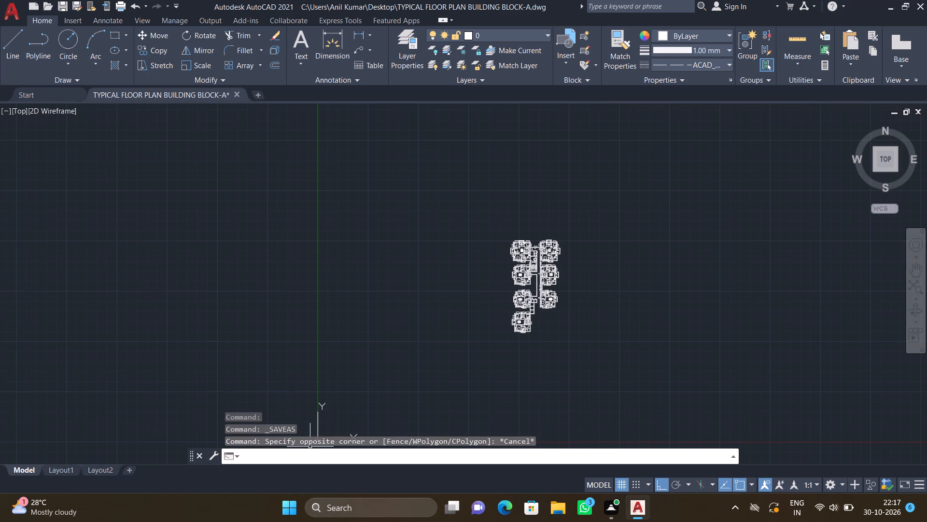
type("LO")
key("g")
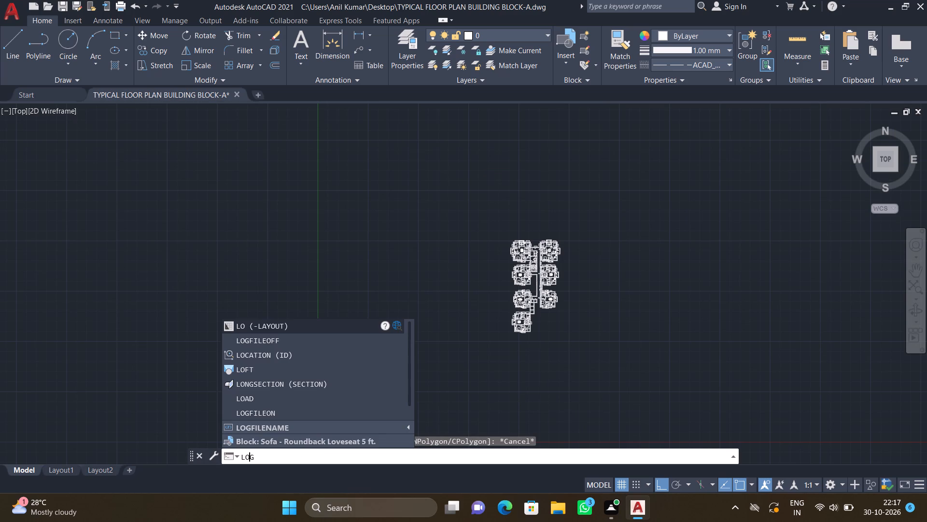
type("FILE")
type("NAME")
key("Return")
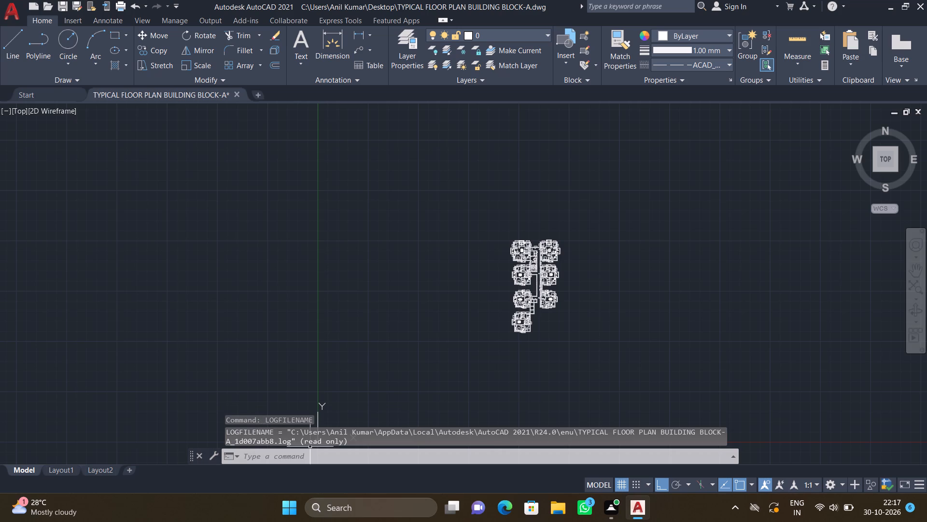
Switch to Layout1 and erase its existing default viewport.
left_click(66, 471)
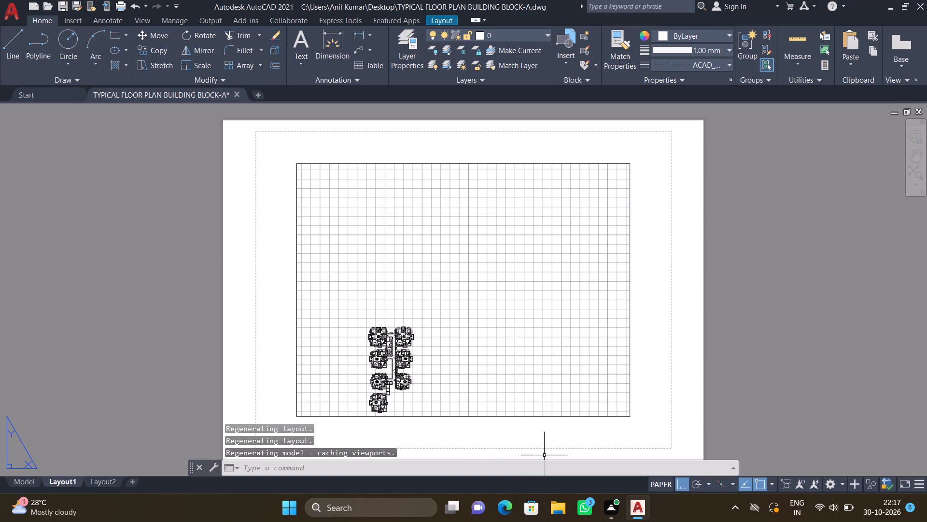
left_click(678, 451)
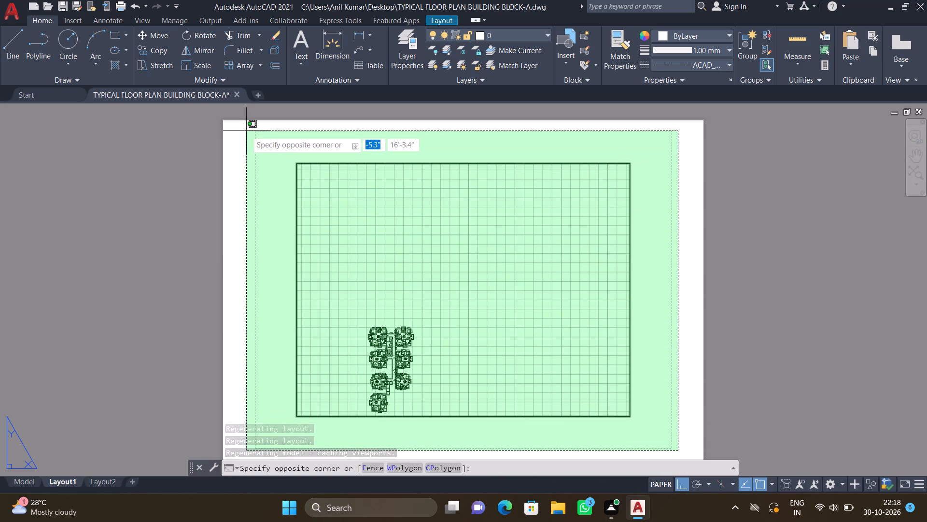
left_click(246, 126)
key("Delete")
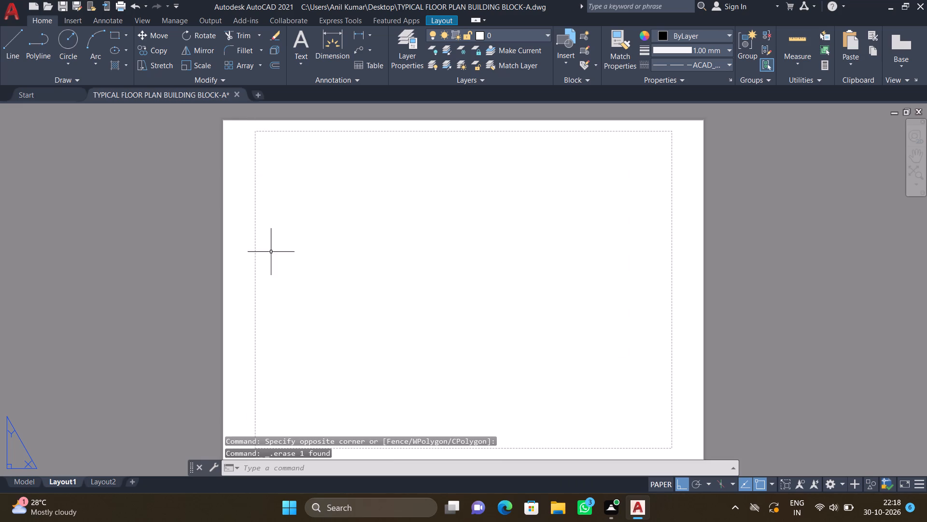
Modify the Layout1 page setup to use the DWG To PDF.pc3 plotter and the monochrome.ctb plot style table.
right_click(66, 478)
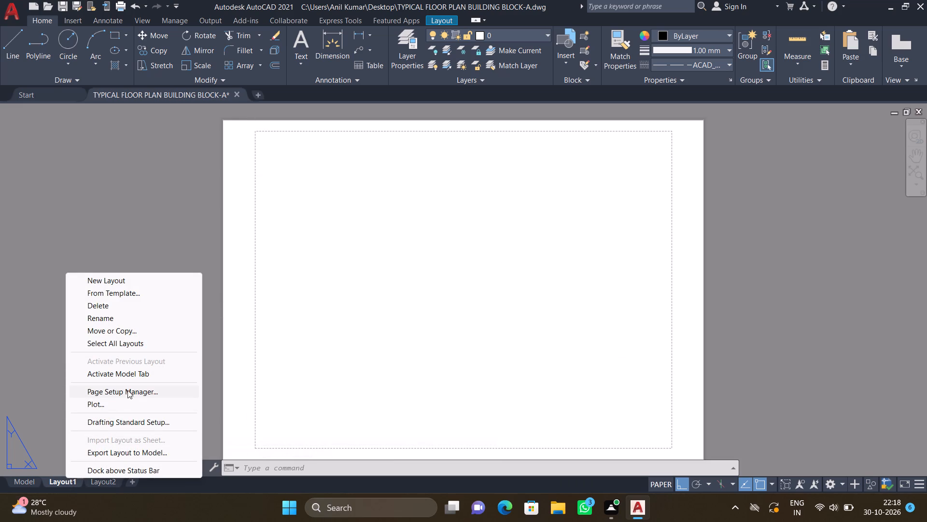
left_click(127, 390)
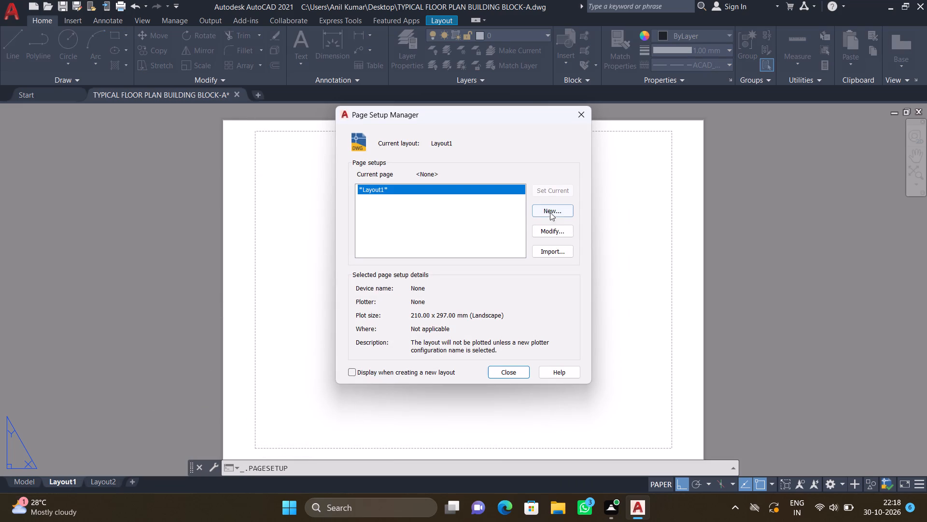
left_click(551, 230)
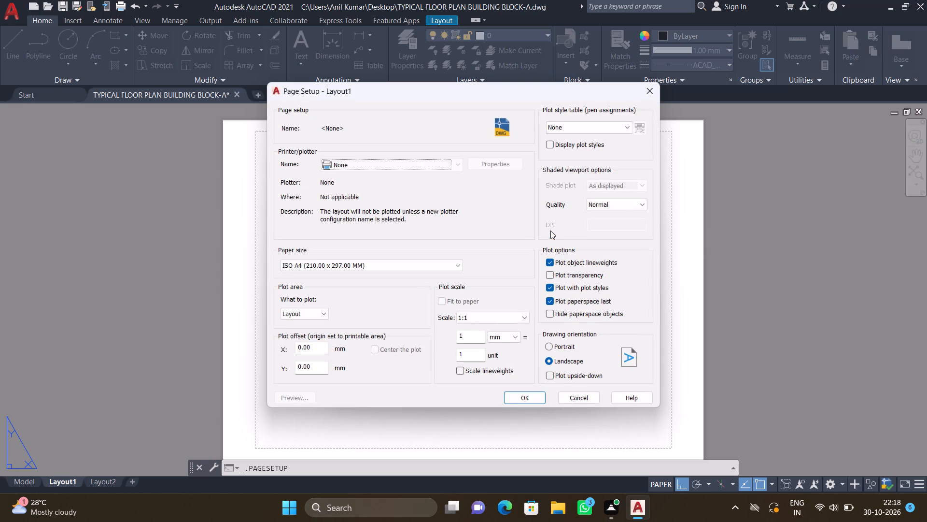
left_click(357, 166)
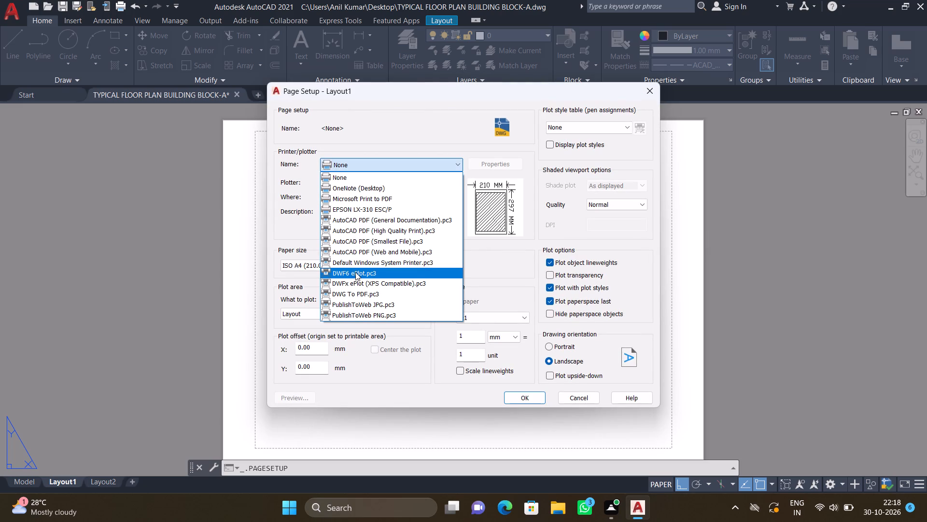
left_click(360, 291)
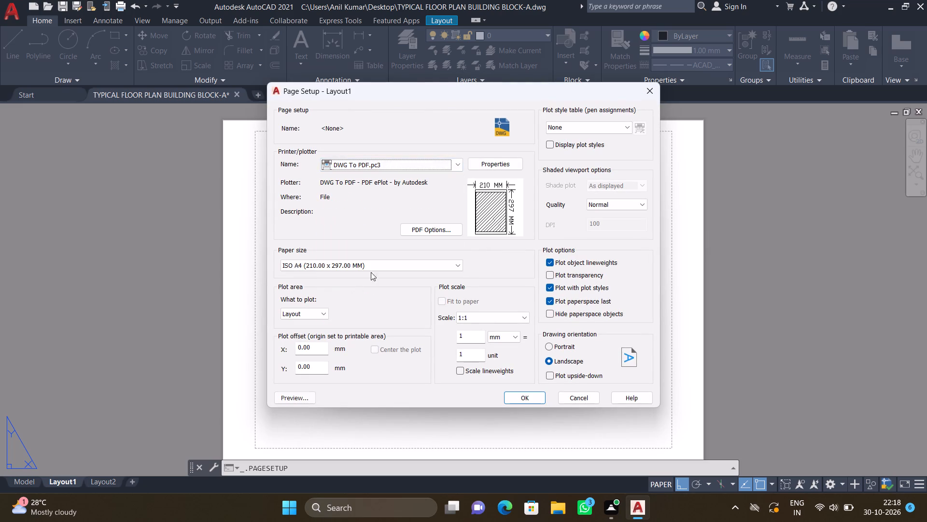
left_click(595, 127)
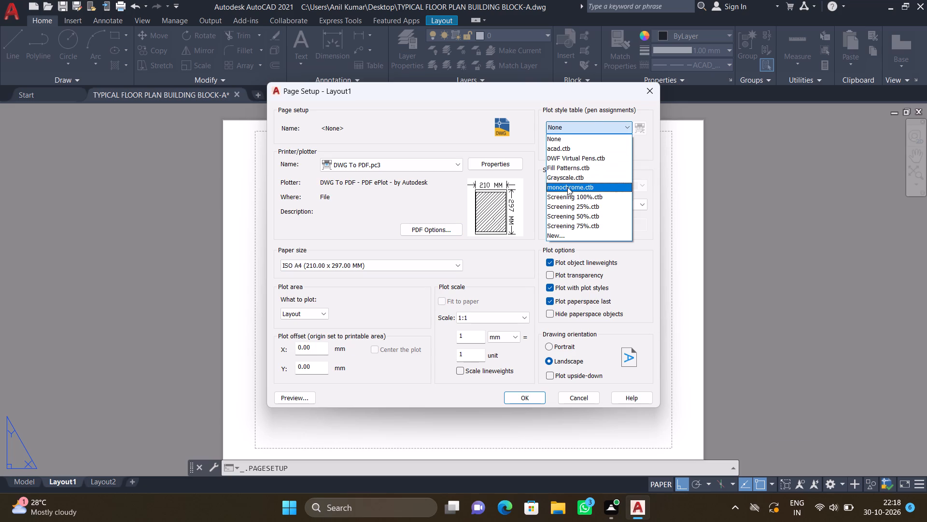
left_click(567, 187)
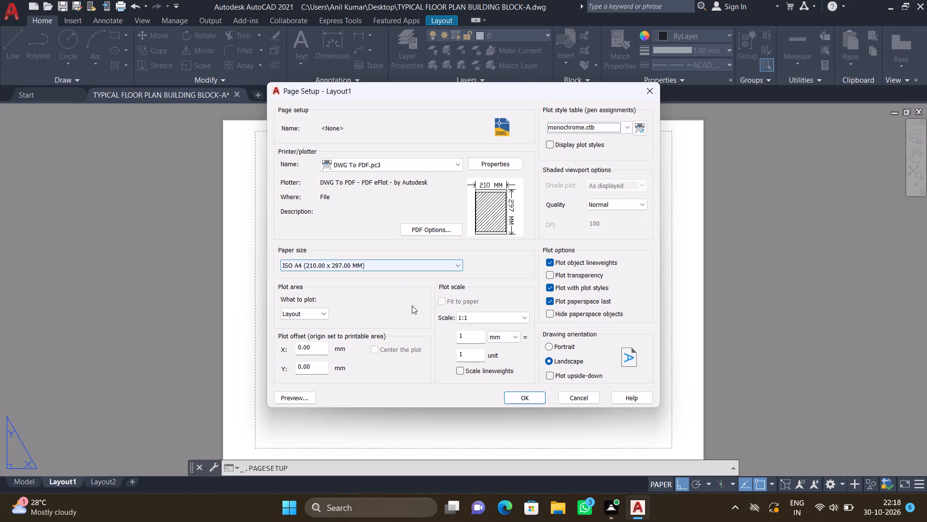
left_click(520, 398)
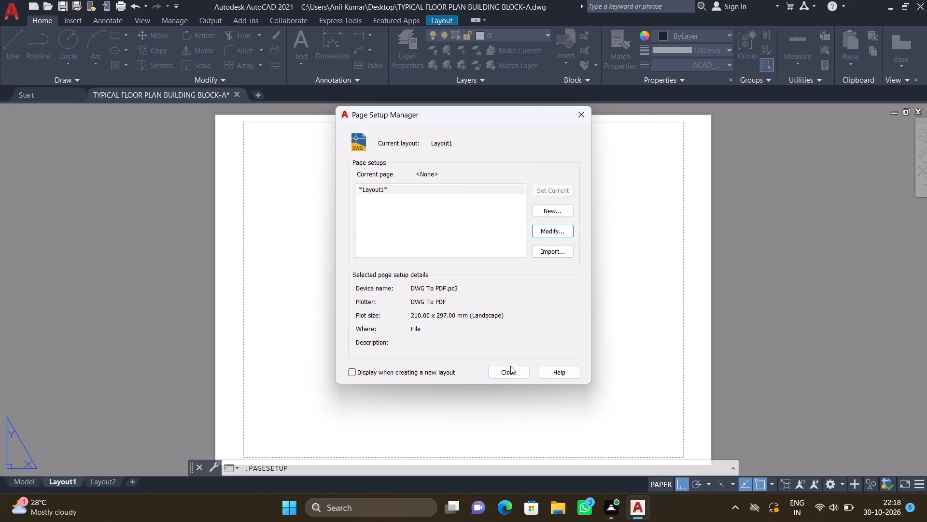
left_click(513, 370)
Create a rectangular viewport with MVIEW that spans nearly the whole Layout1 sheet, just inside the paper edges.
key("m")
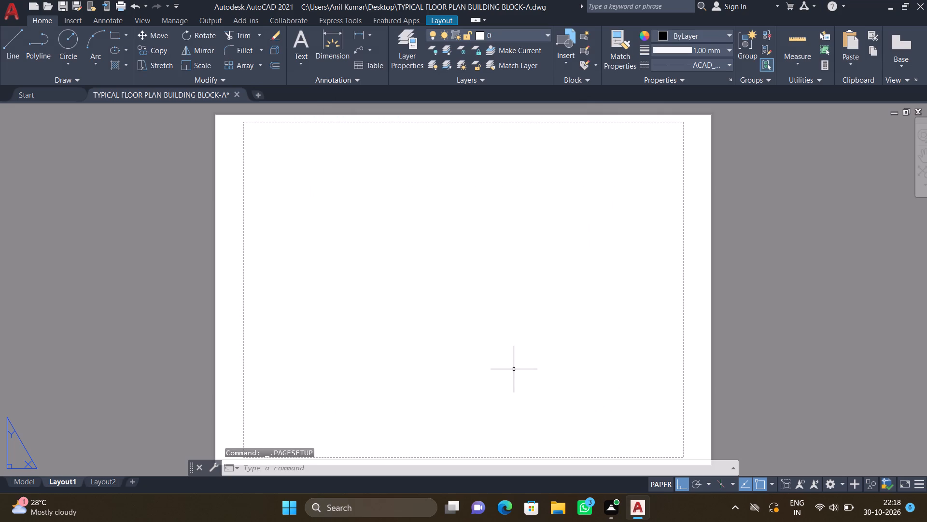
key("v")
key("Return")
scroll(512, 377, "down", 2)
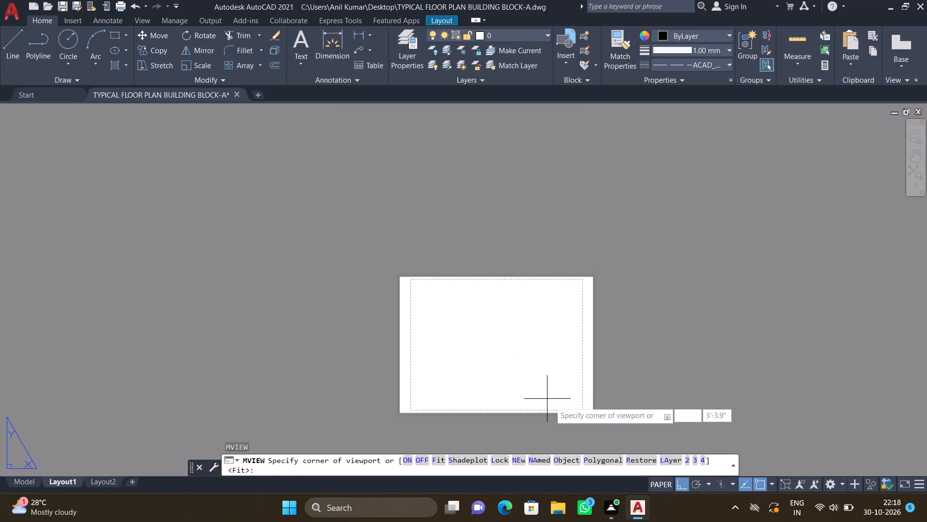
scroll(591, 418, "up", 2)
left_click(577, 405)
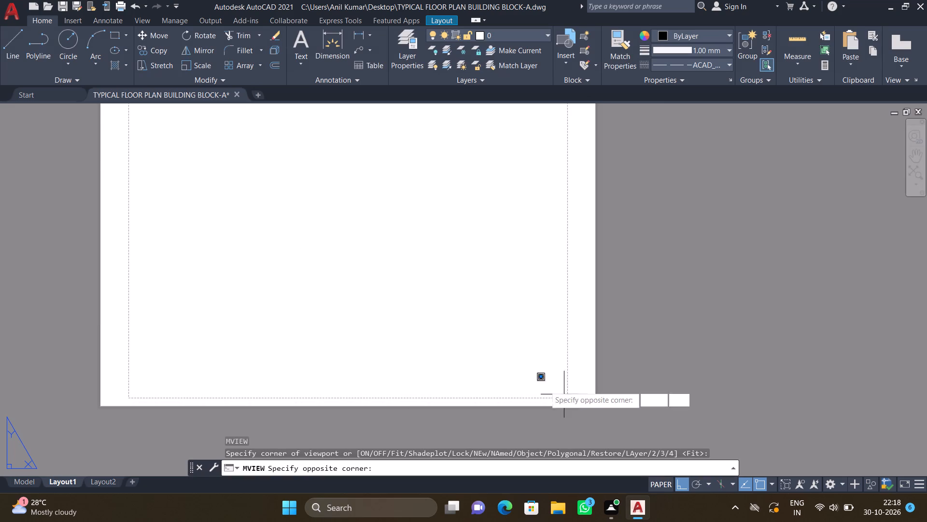
scroll(497, 370, "down", 2)
scroll(333, 259, "up", 2)
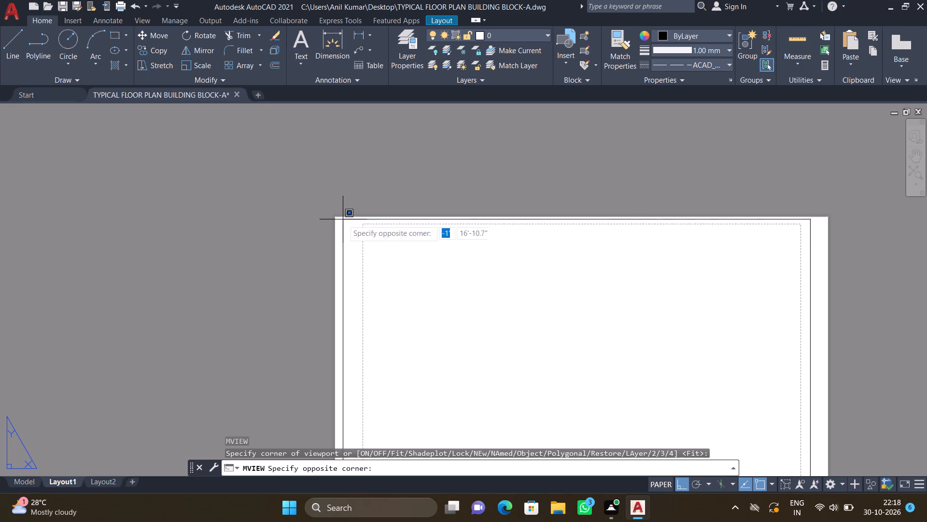
left_click(343, 219)
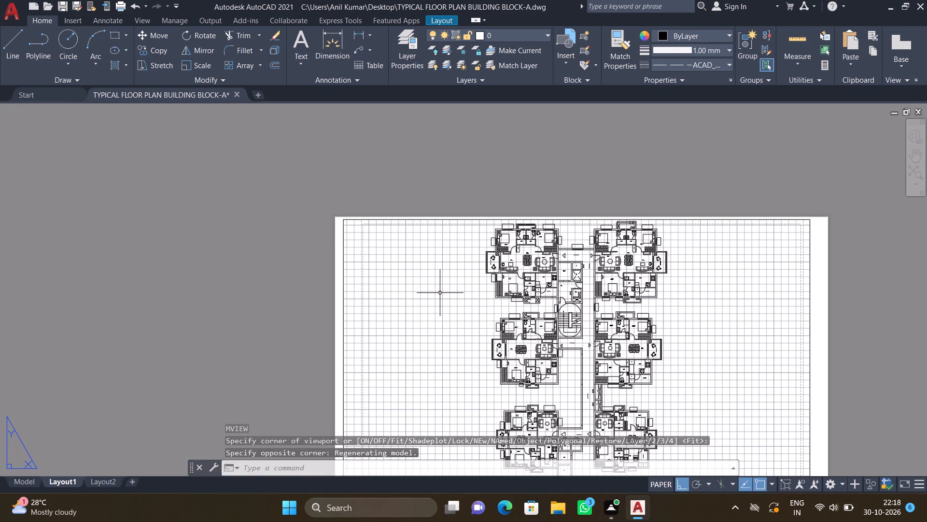
Activate model space inside the new viewport and turn off its grid.
double_click(347, 264)
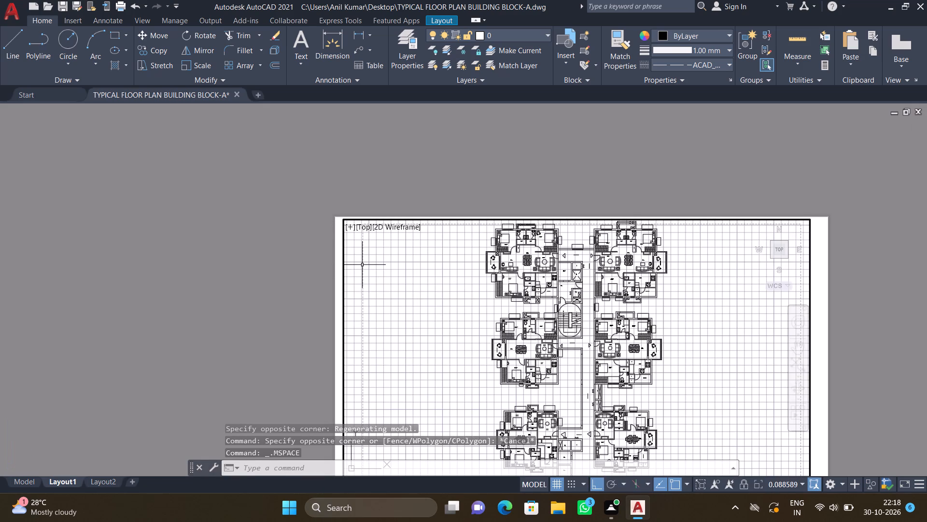
key("F7")
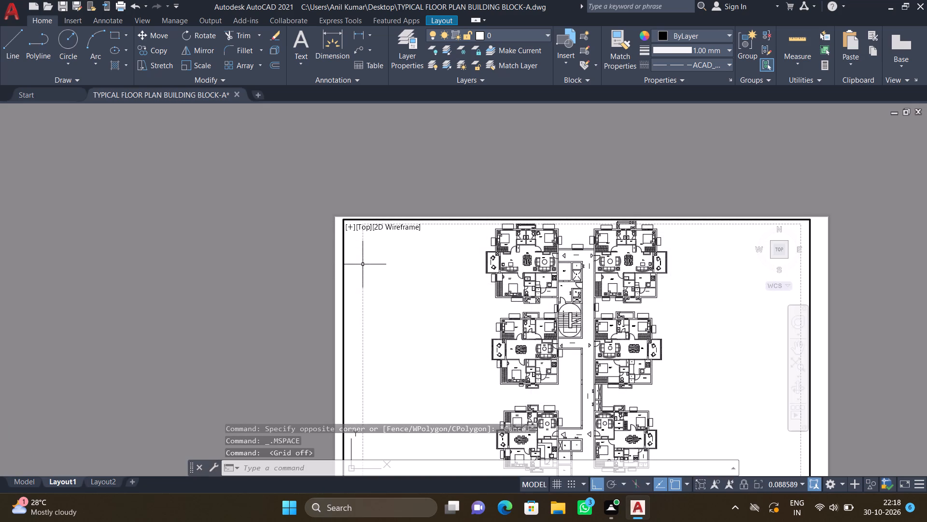
Rescale and centre the complete seven-flat floor plan inside the Layout1 viewport, at a viewport scale of about 0.054.
scroll(386, 282, "down", 1)
scroll(410, 317, "down", 1)
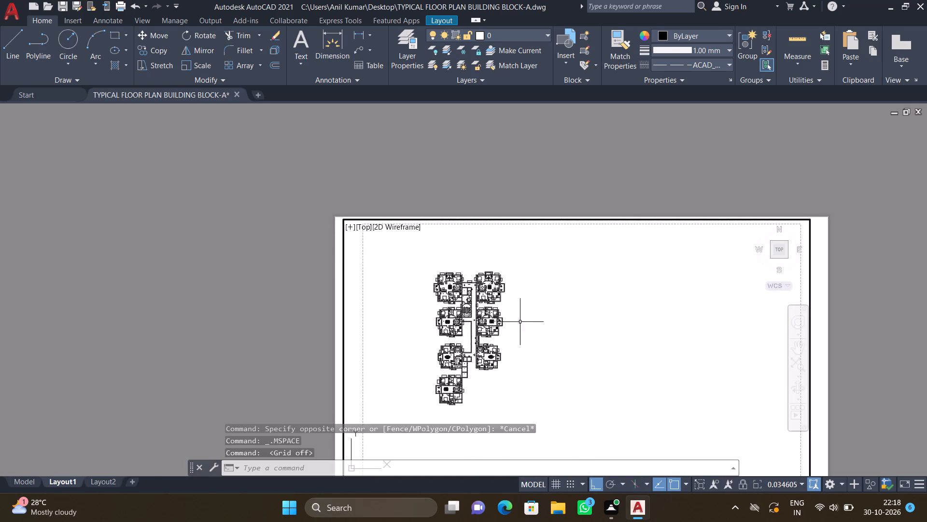
scroll(552, 344, "down", 2)
scroll(456, 358, "up", 2)
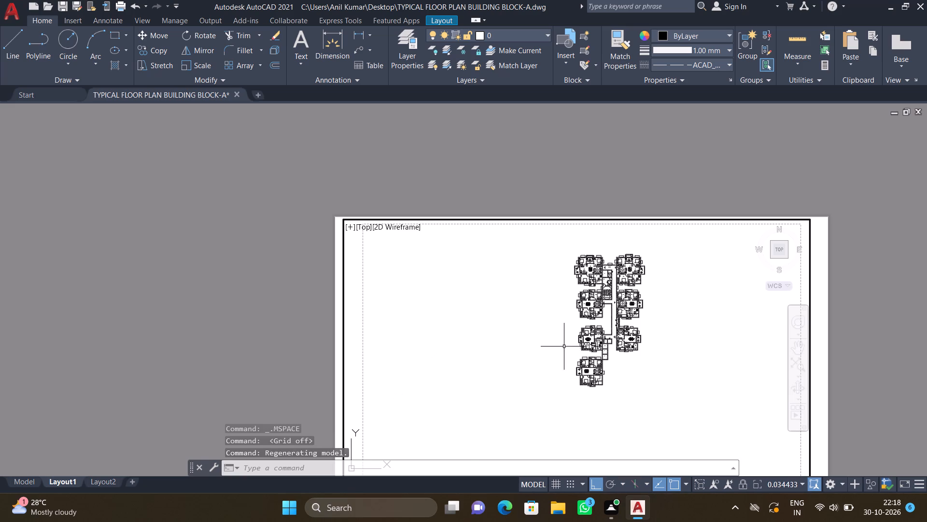
middle_click_drag(582, 339, 534, 346)
scroll(541, 321, "up", 1)
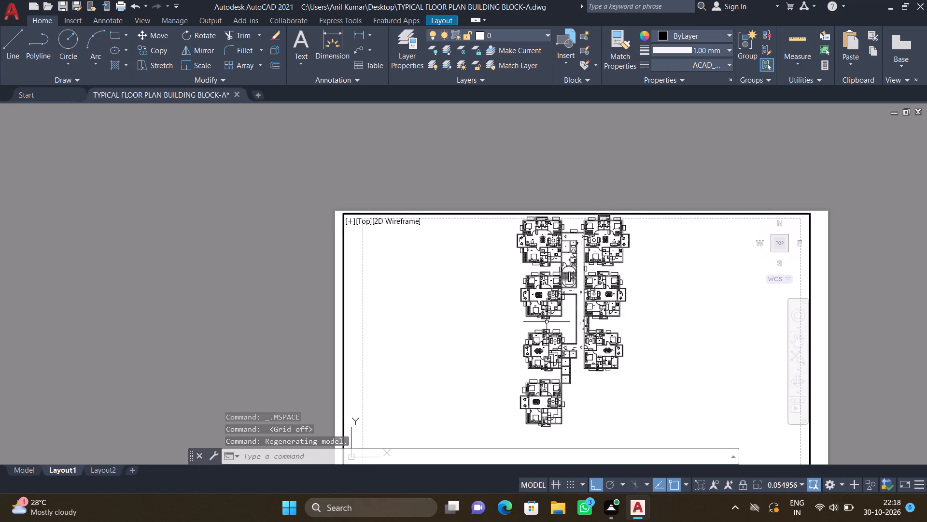
scroll(547, 321, "down", 1)
scroll(543, 333, "up", 1)
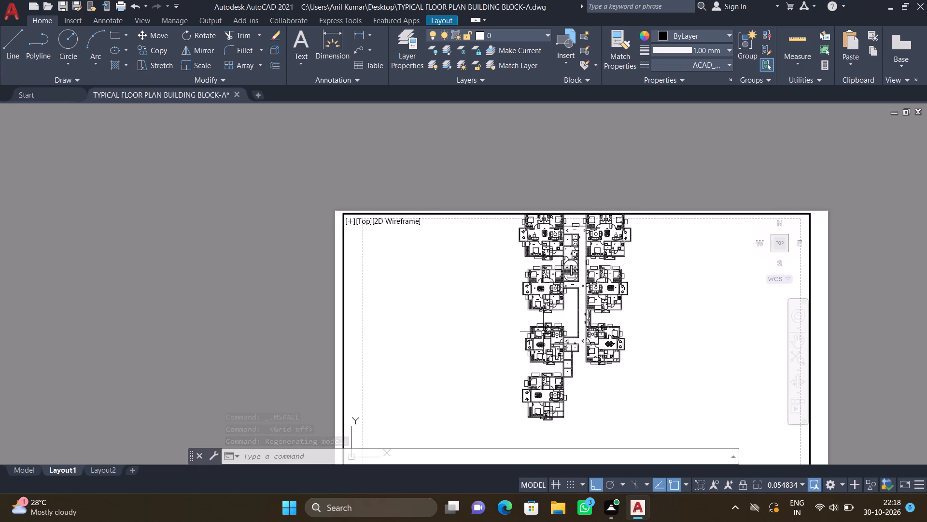
middle_click_drag(546, 335, 546, 360)
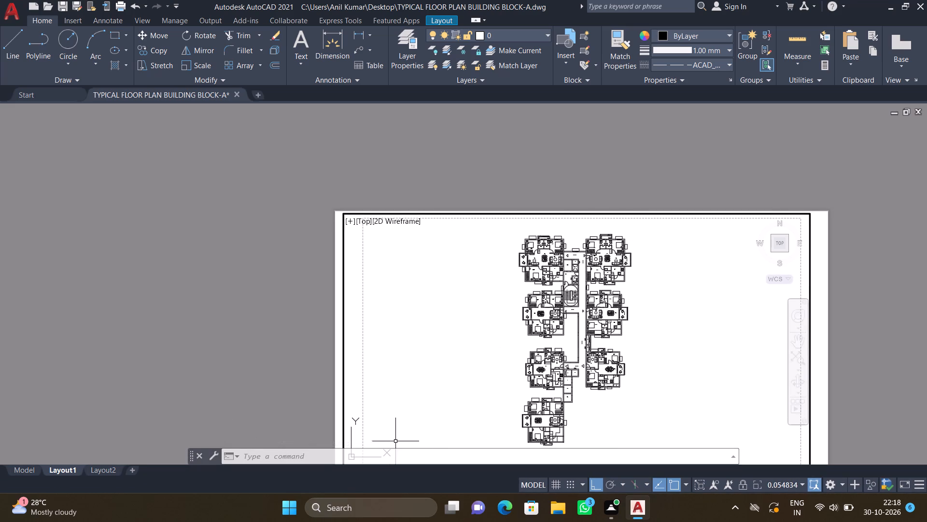
scroll(473, 415, "down", 1)
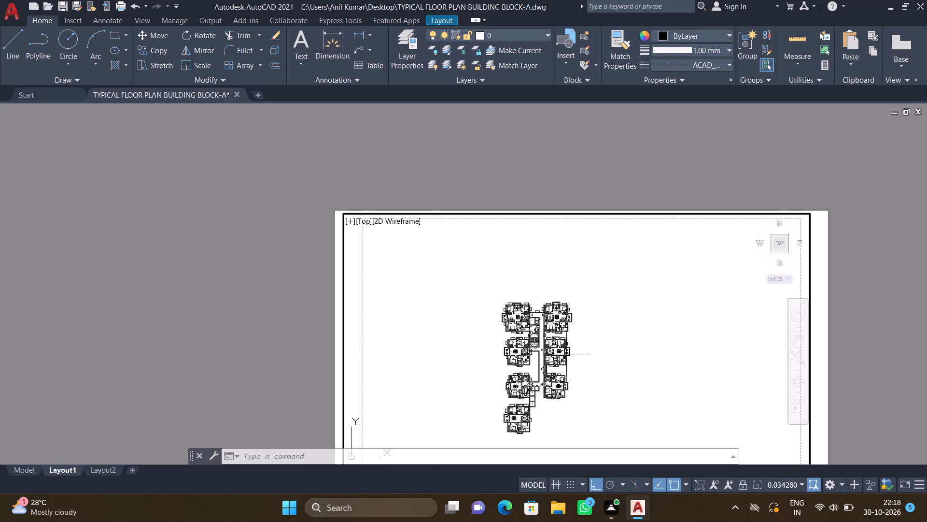
scroll(549, 213, "down", 1)
scroll(527, 292, "up", 1)
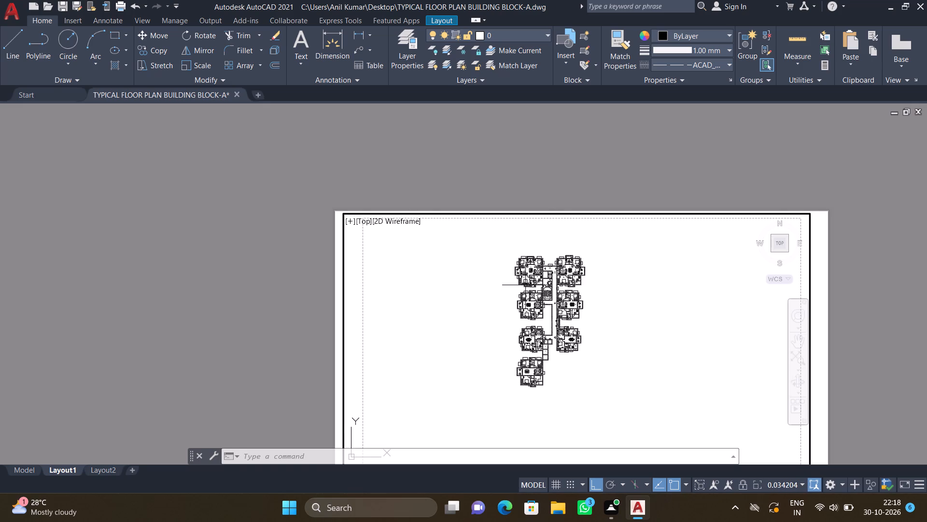
middle_click_drag(529, 282, 560, 302)
scroll(573, 276, "up", 1)
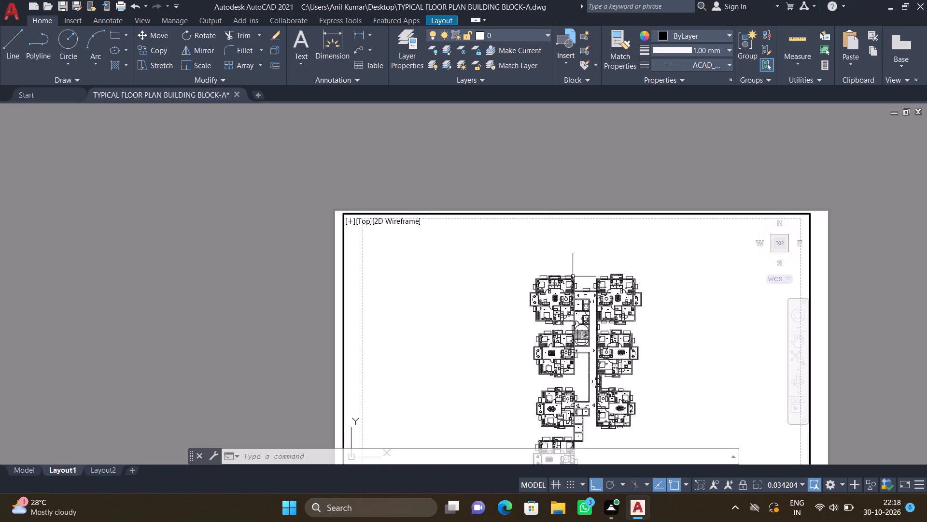
scroll(573, 276, "down", 1)
scroll(576, 282, "up", 1)
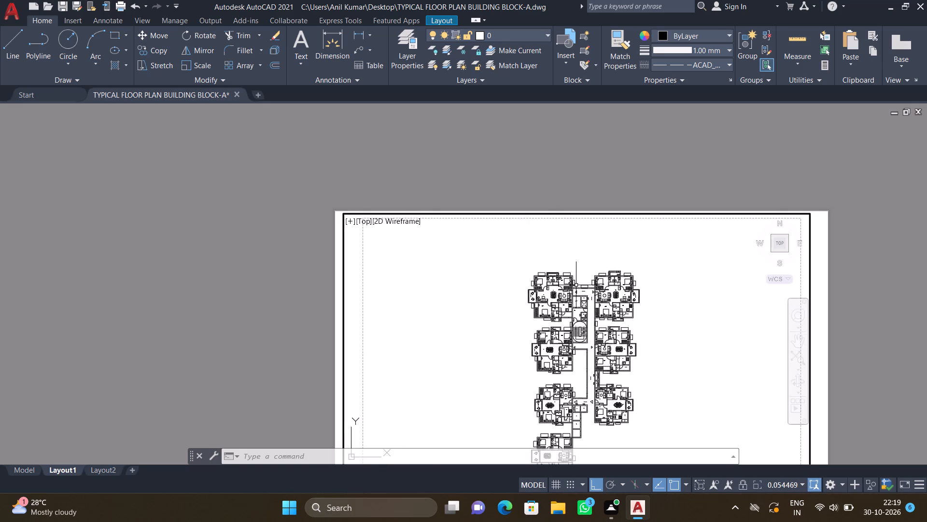
scroll(605, 318, "down", 1)
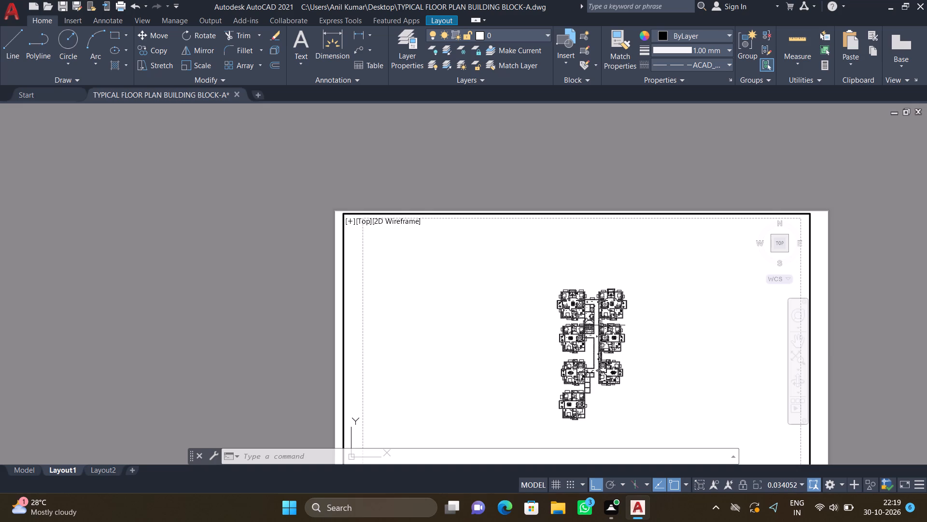
scroll(611, 384, "up", 1)
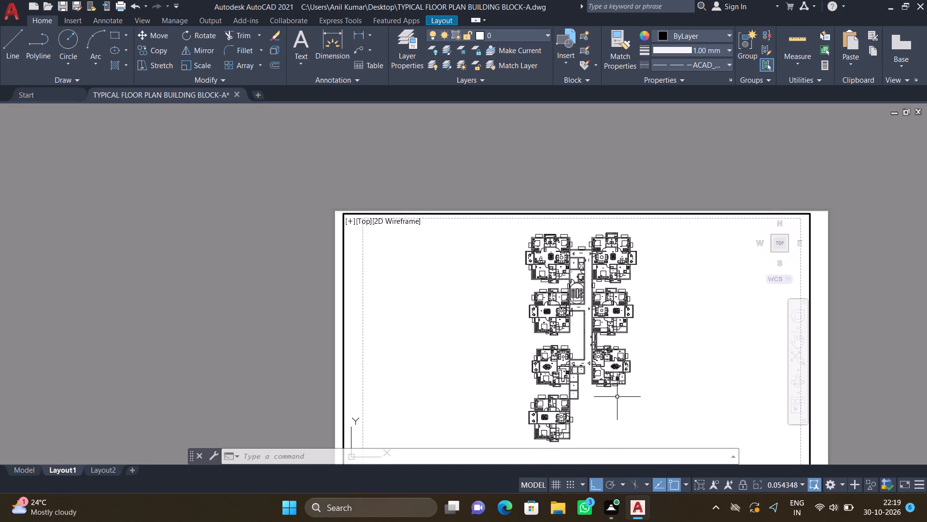
Preview the Layout1 plot, plot it to the Desktop as TYPICAL FLOOR PLAN BUILDING BLOCK-A-Layout1.pdf, and close the resulting PDF.
key("ctrl+p")
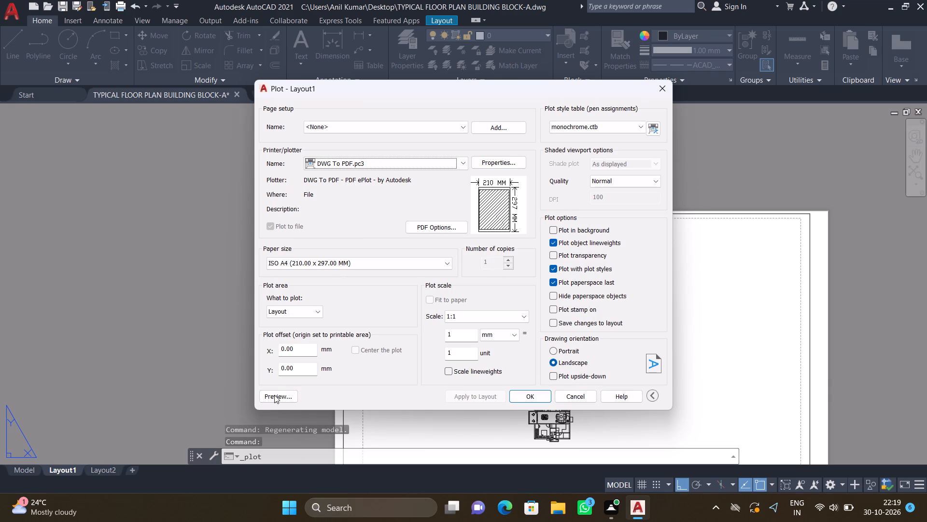
left_click(275, 397)
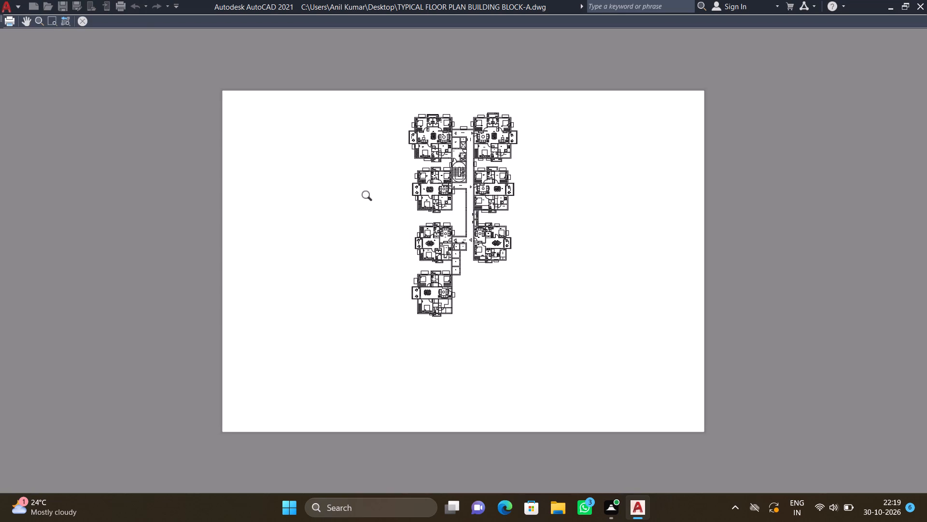
left_click(80, 23)
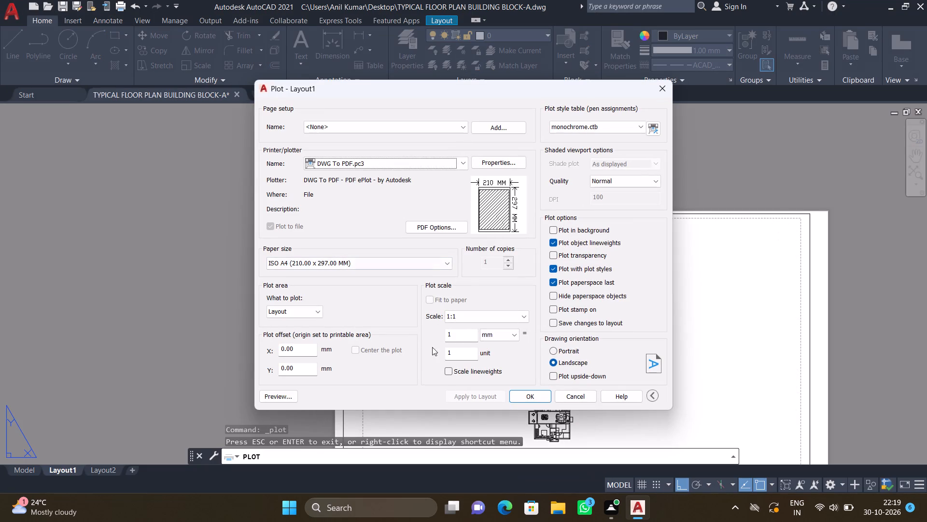
left_click(529, 399)
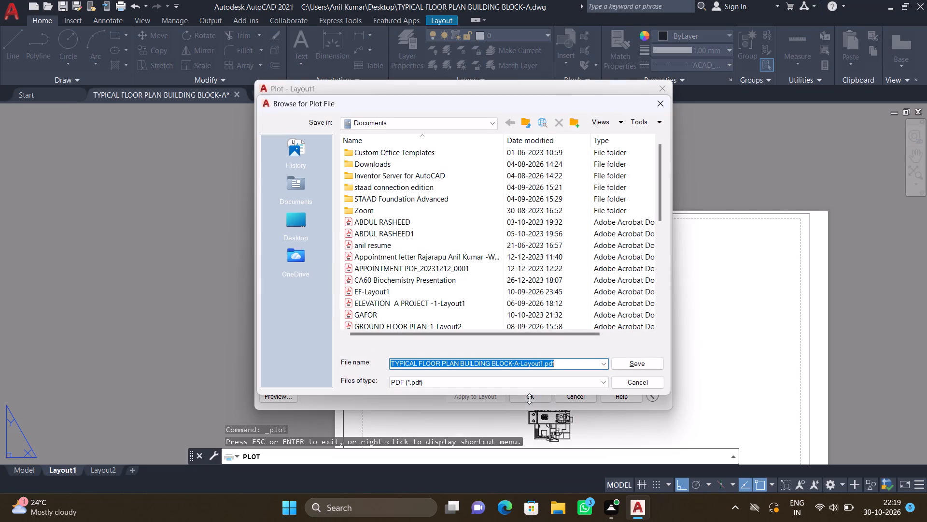
left_click(298, 221)
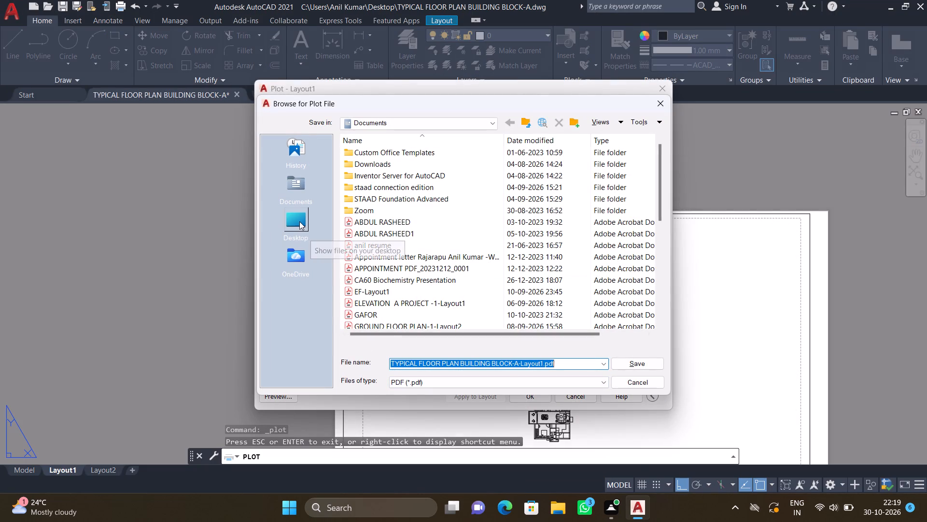
left_click(644, 361)
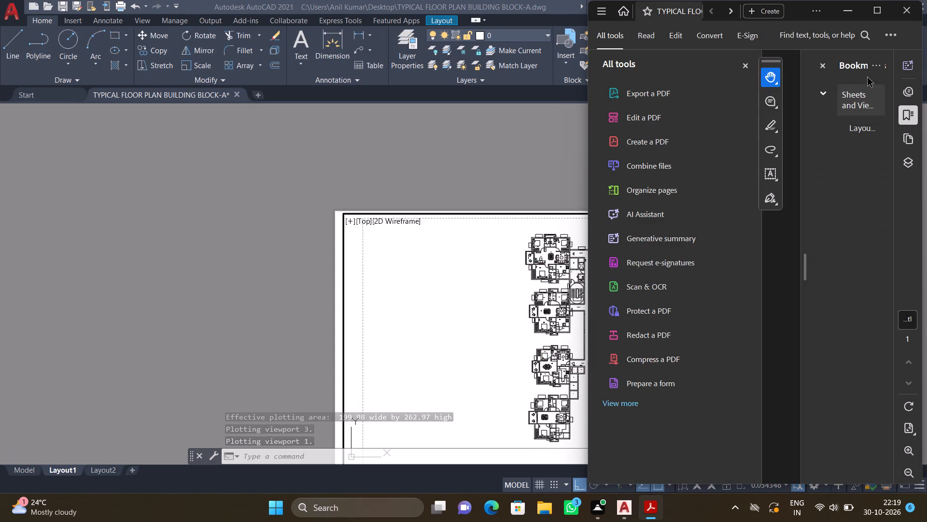
left_click(904, 12)
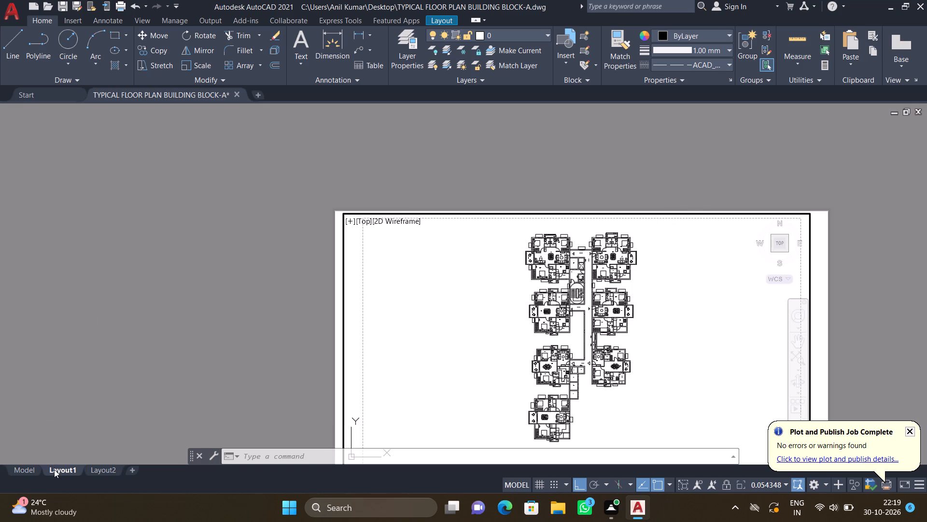
Return to model space and query the drawing's log file path with the LOGFILENAME system variable.
left_click(25, 471)
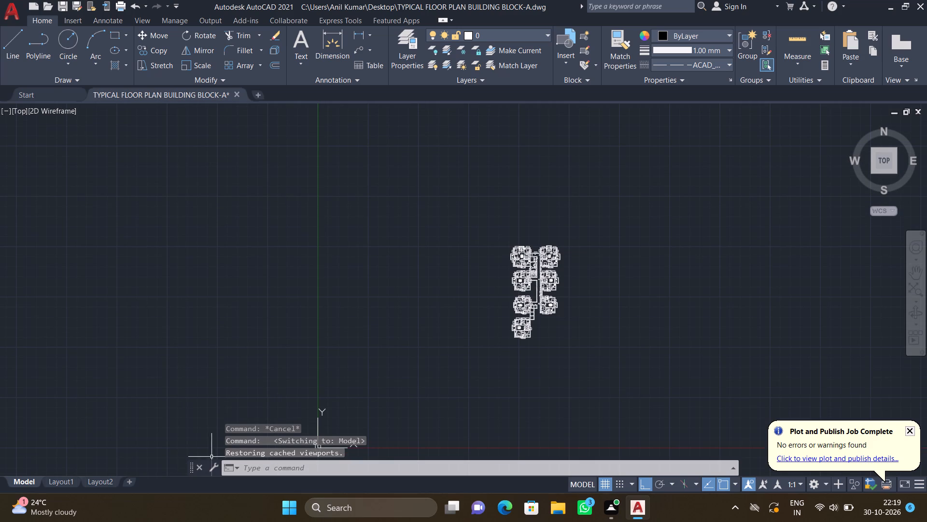
left_click(248, 467)
type("LOG")
type("FILE")
type("NAME")
key("Return")
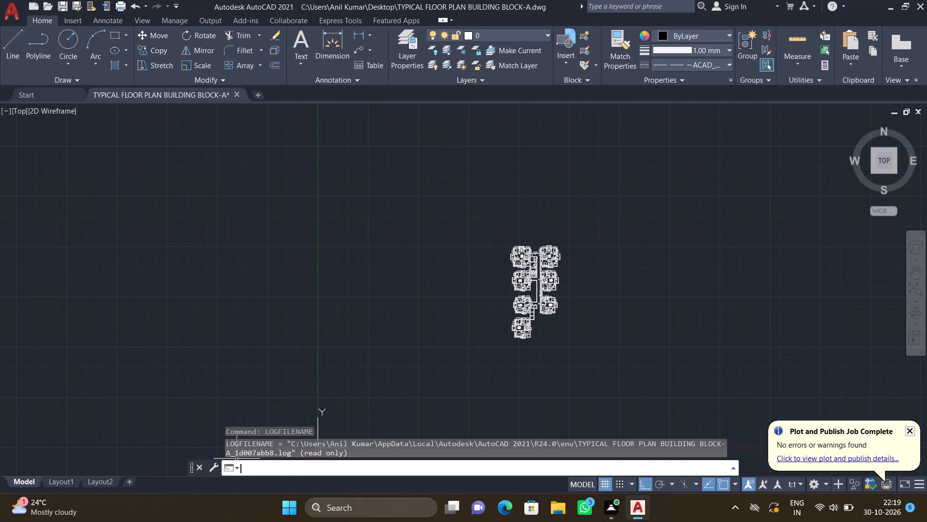